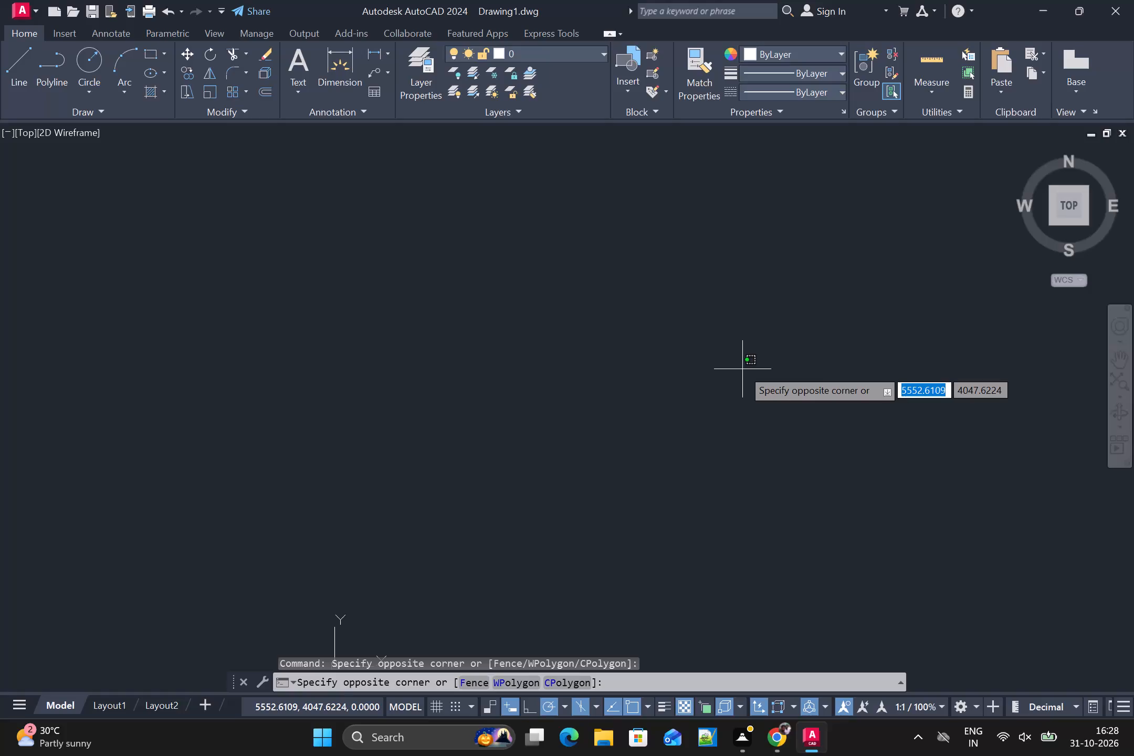
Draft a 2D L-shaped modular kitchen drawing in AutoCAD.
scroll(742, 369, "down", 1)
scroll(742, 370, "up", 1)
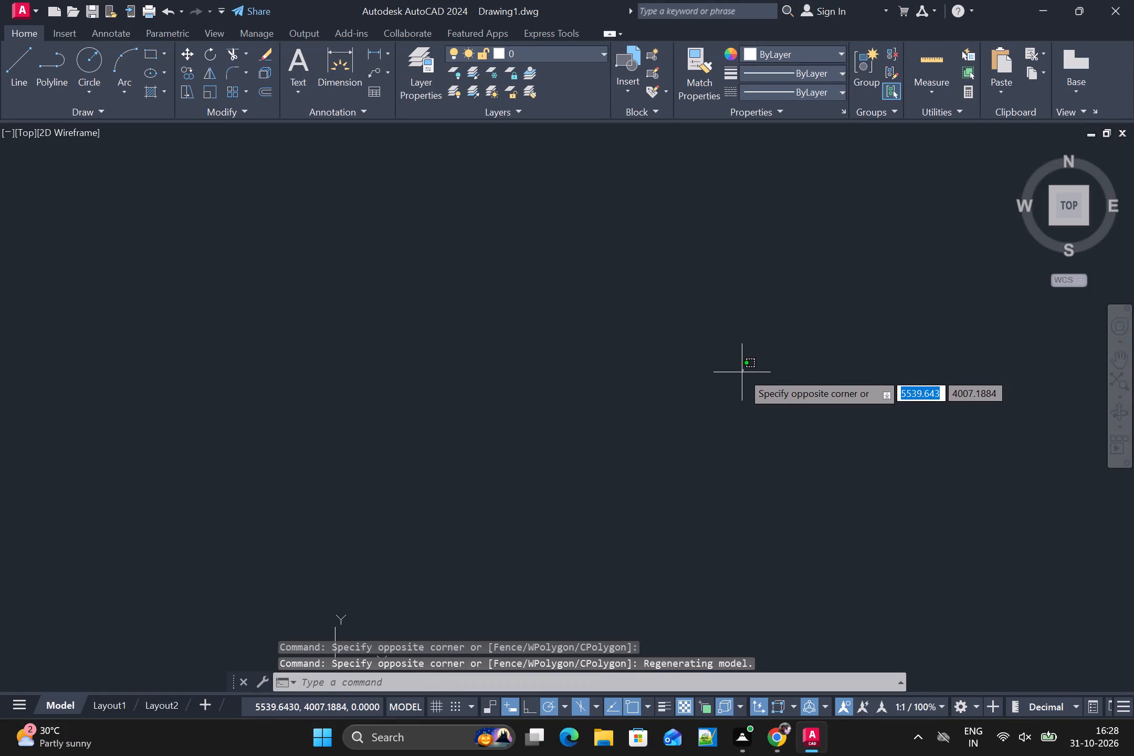
Open the ISO-25 dimension style for modification, review its settings, and bring up the unit format choices for linear dimensions.
key("d")
key("Return")
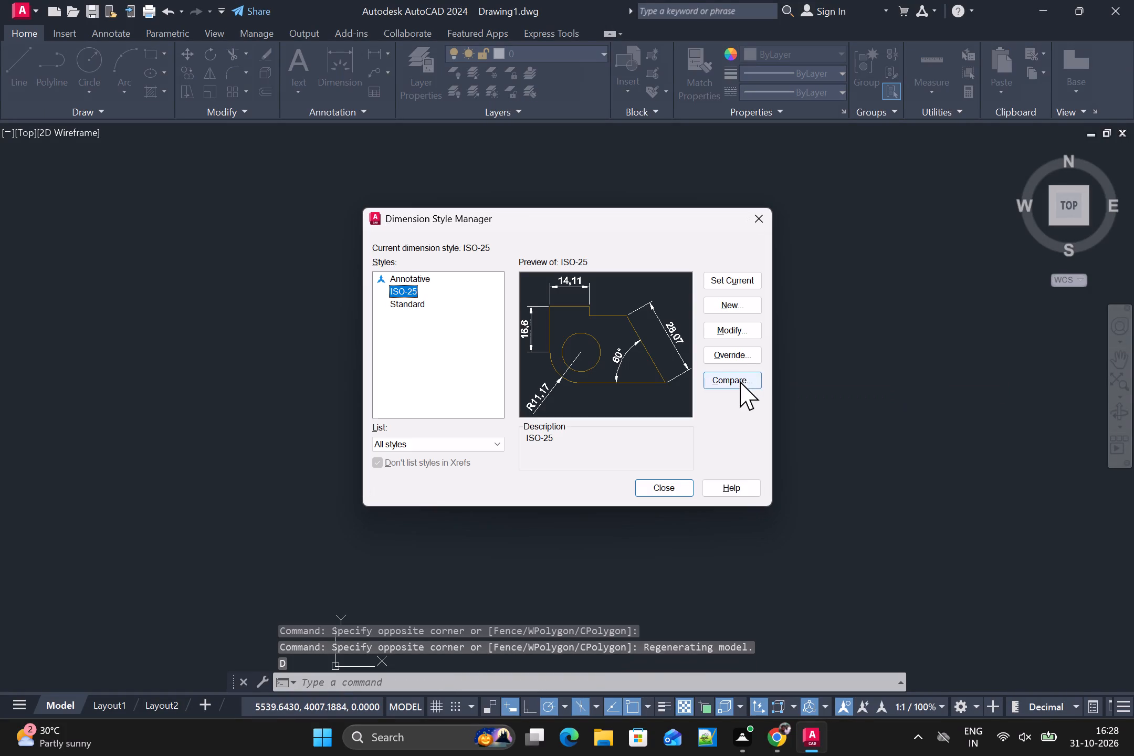
left_click(734, 334)
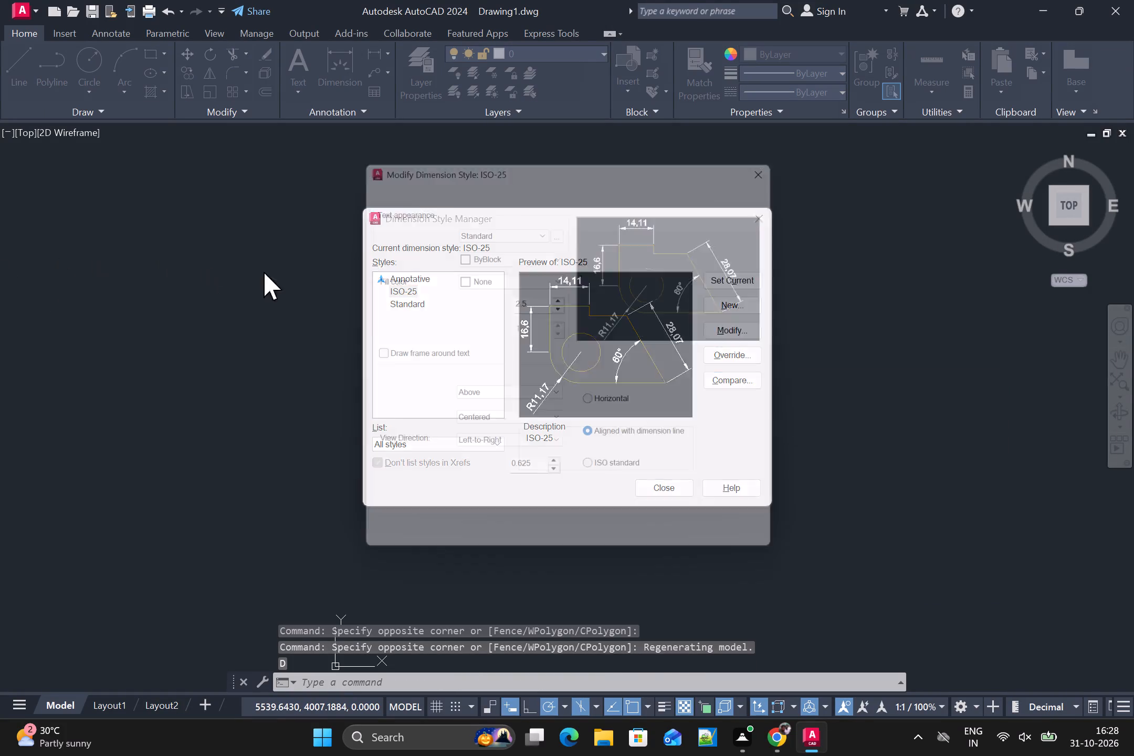
left_click(371, 186)
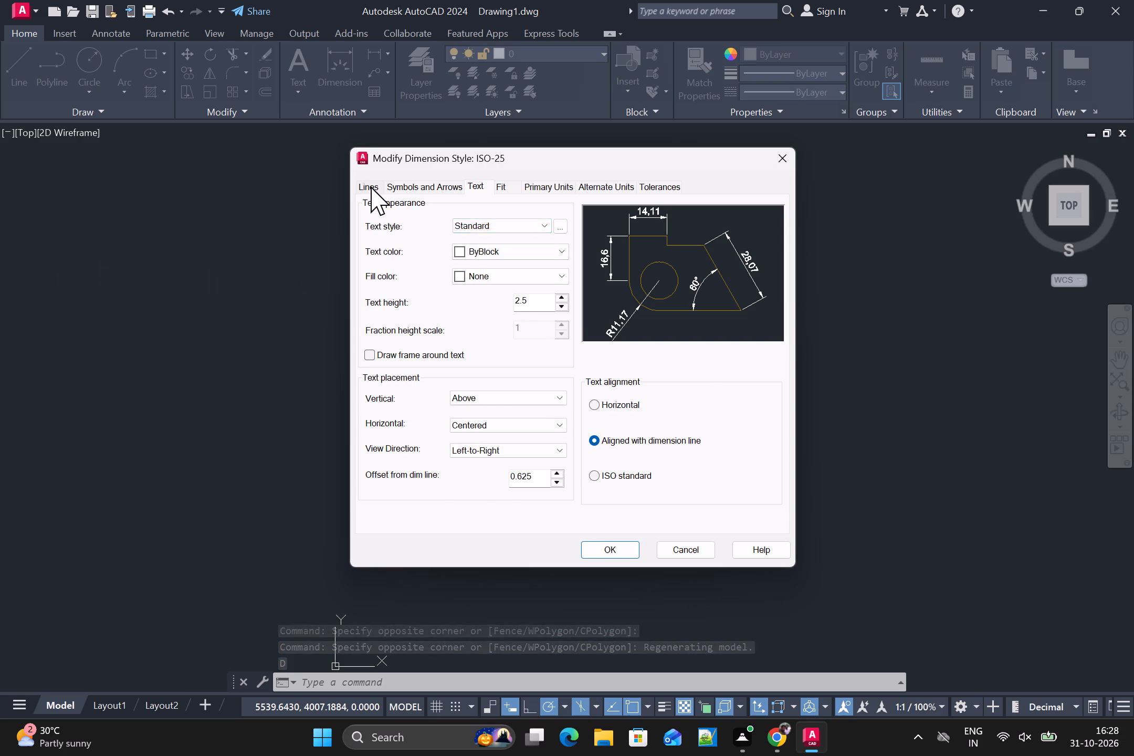
left_click(462, 185)
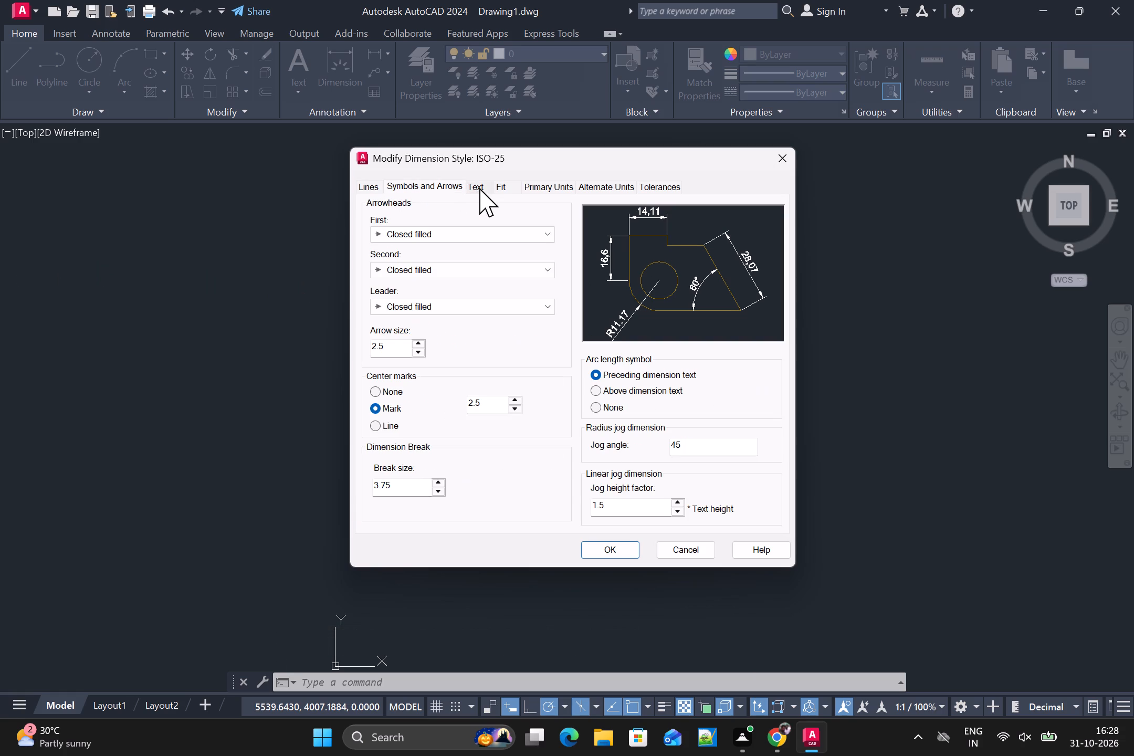
left_click(479, 188)
left_click(501, 183)
left_click(480, 183)
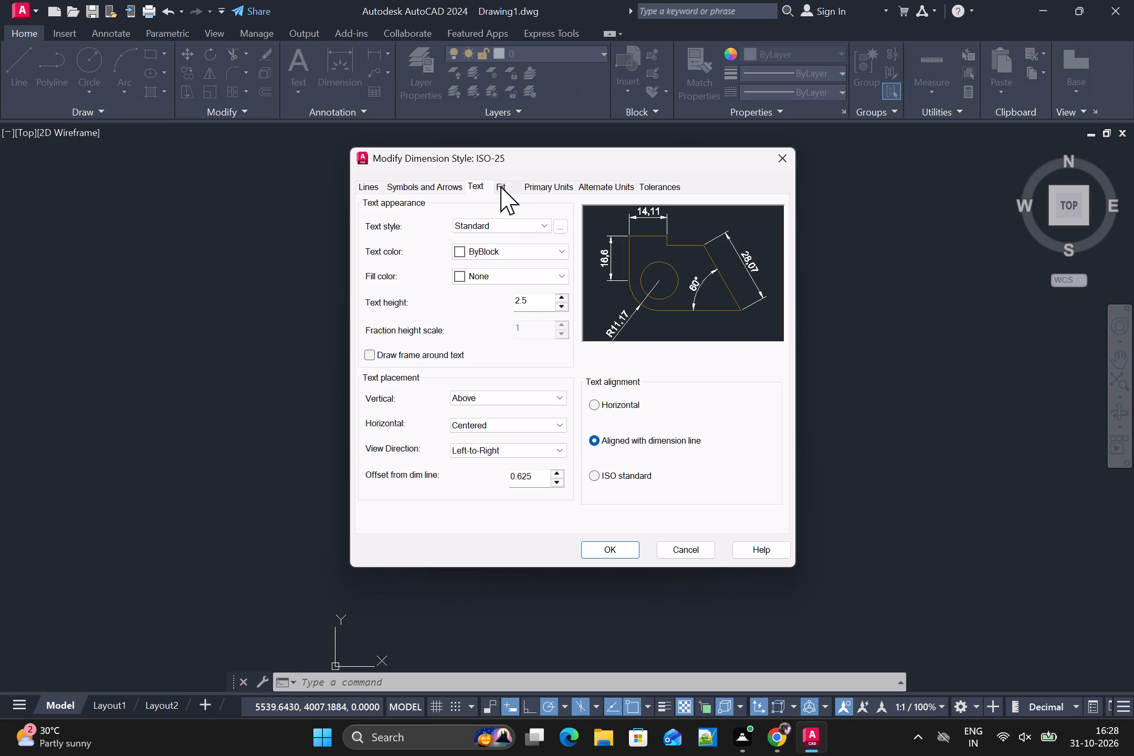
left_click(533, 186)
left_click(513, 221)
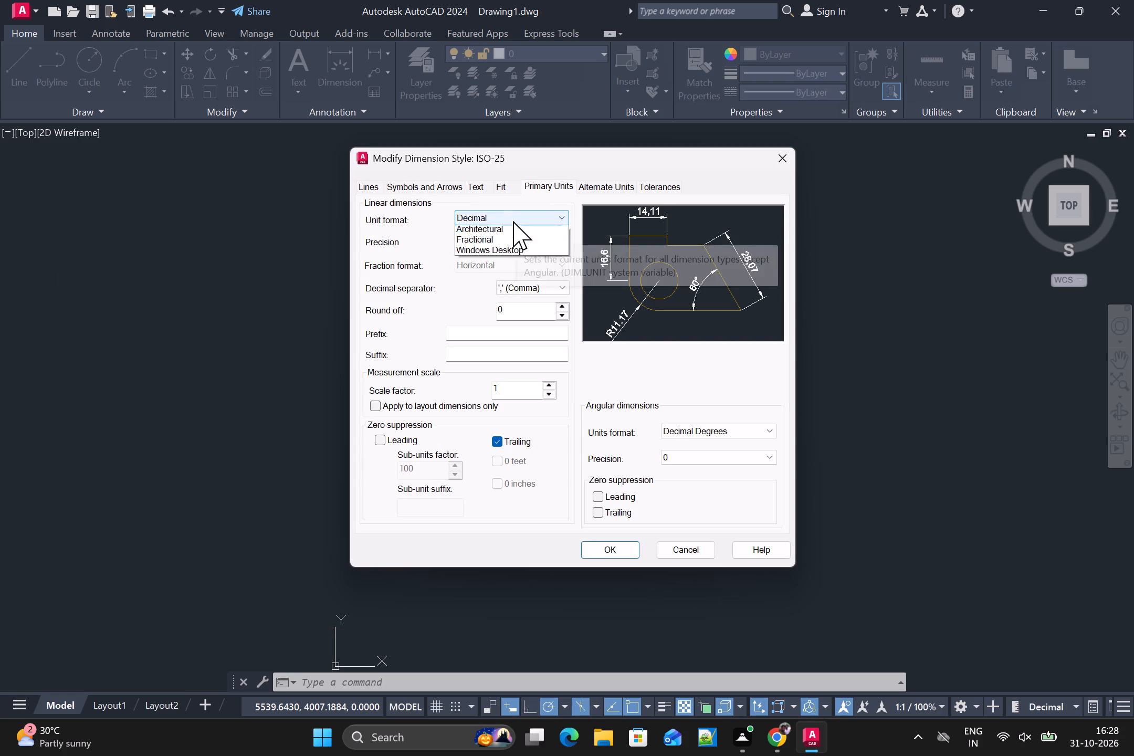
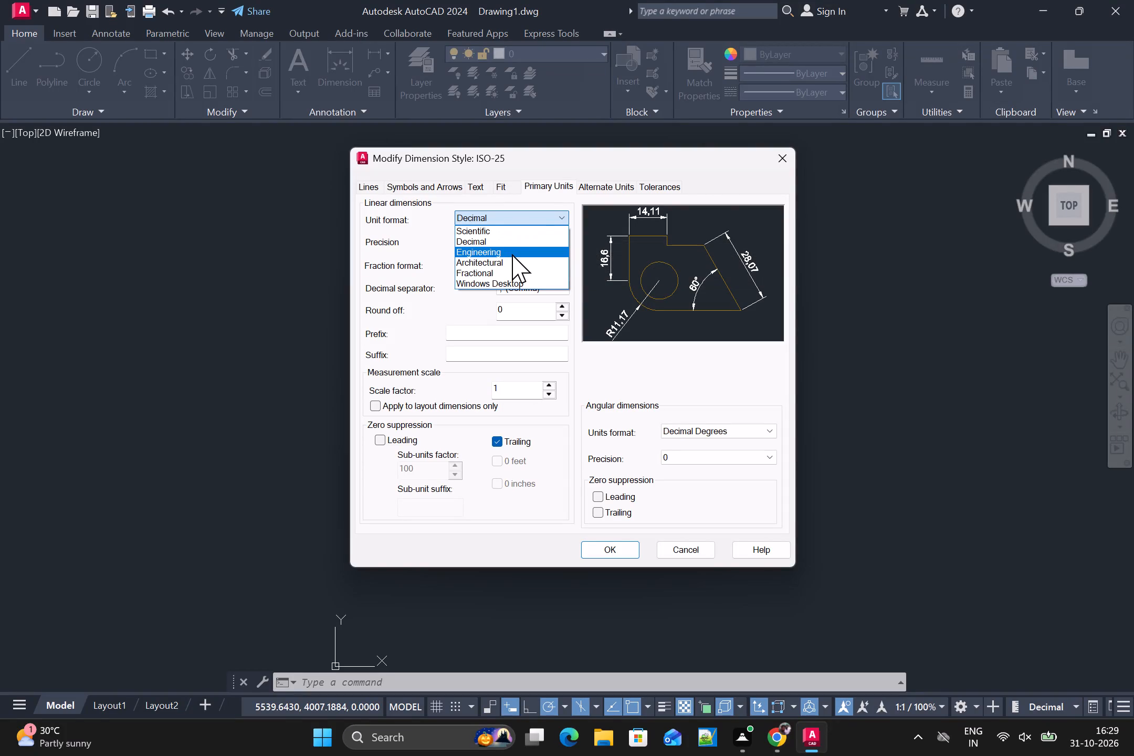
Keep the Decimal linear unit format, accept the ISO-25 style settings and make ISO-25 the current dimension style.
left_click(522, 217)
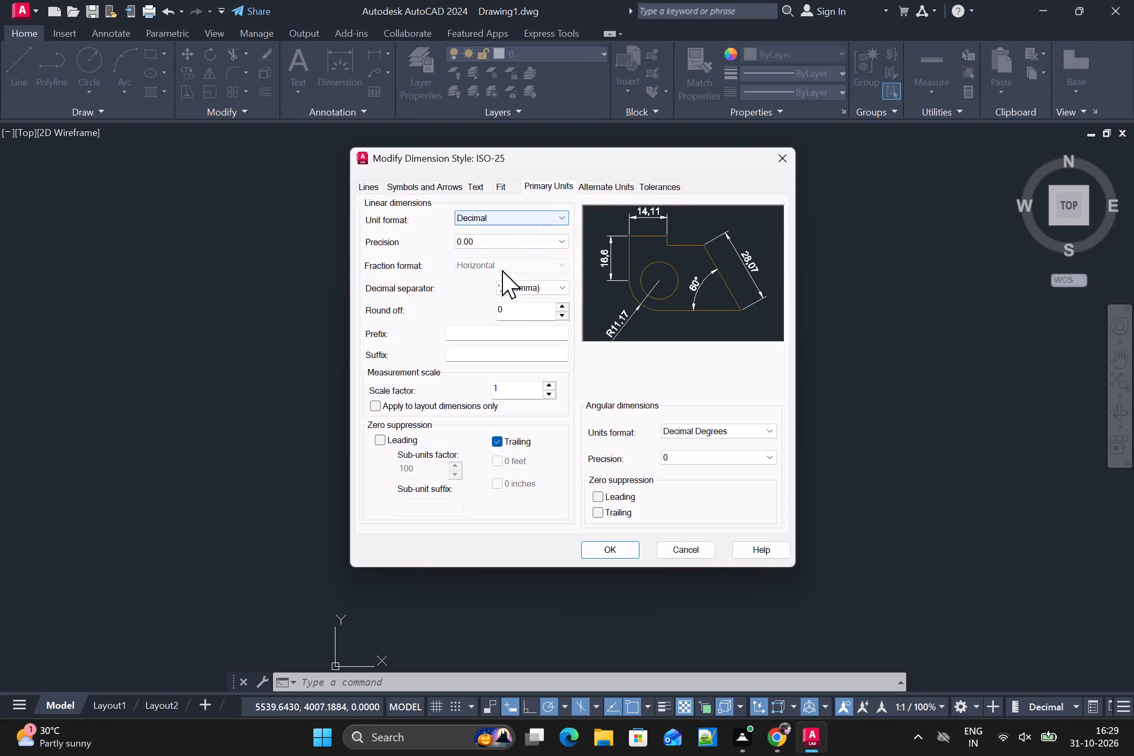
left_click(608, 547)
left_click(717, 283)
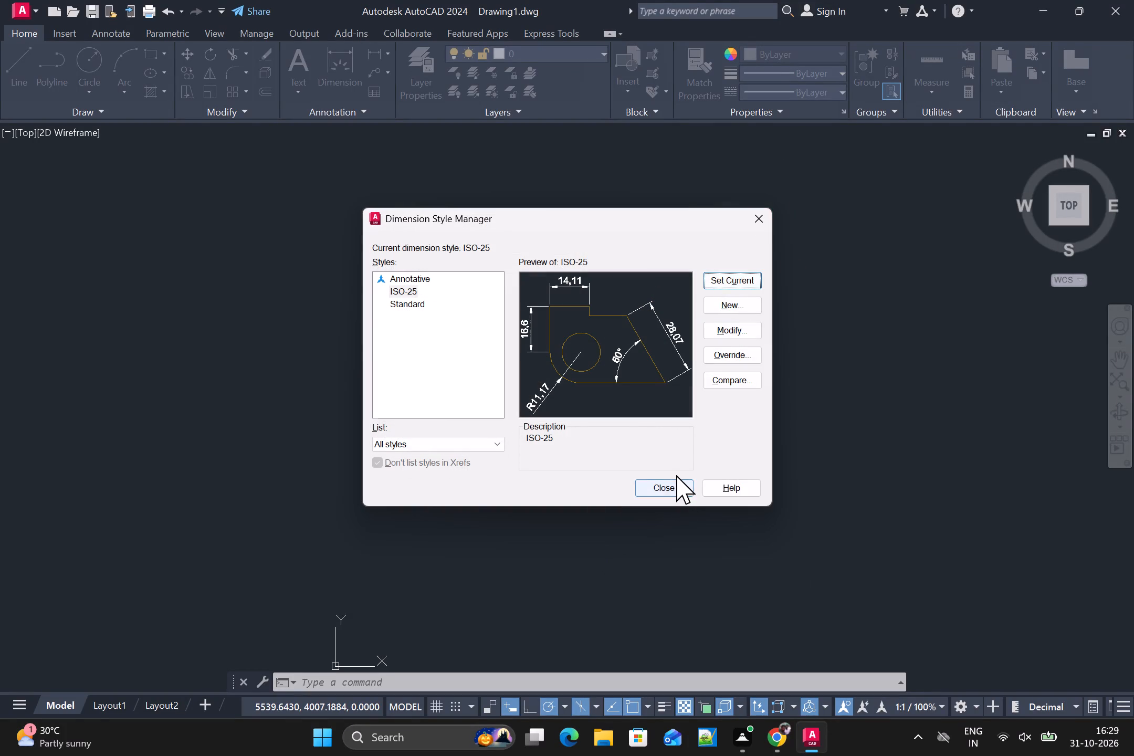
left_click(665, 490)
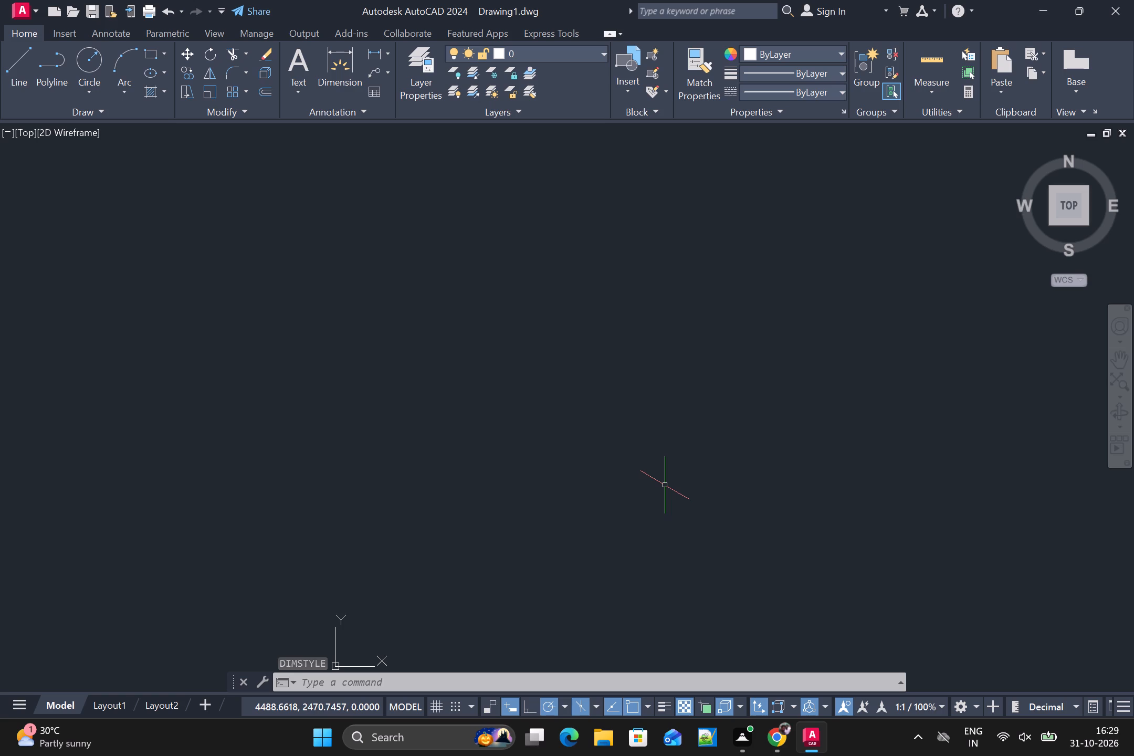
Review the drawing units settings for length, angle and insertion scale, and accept them as they are.
type("UNI")
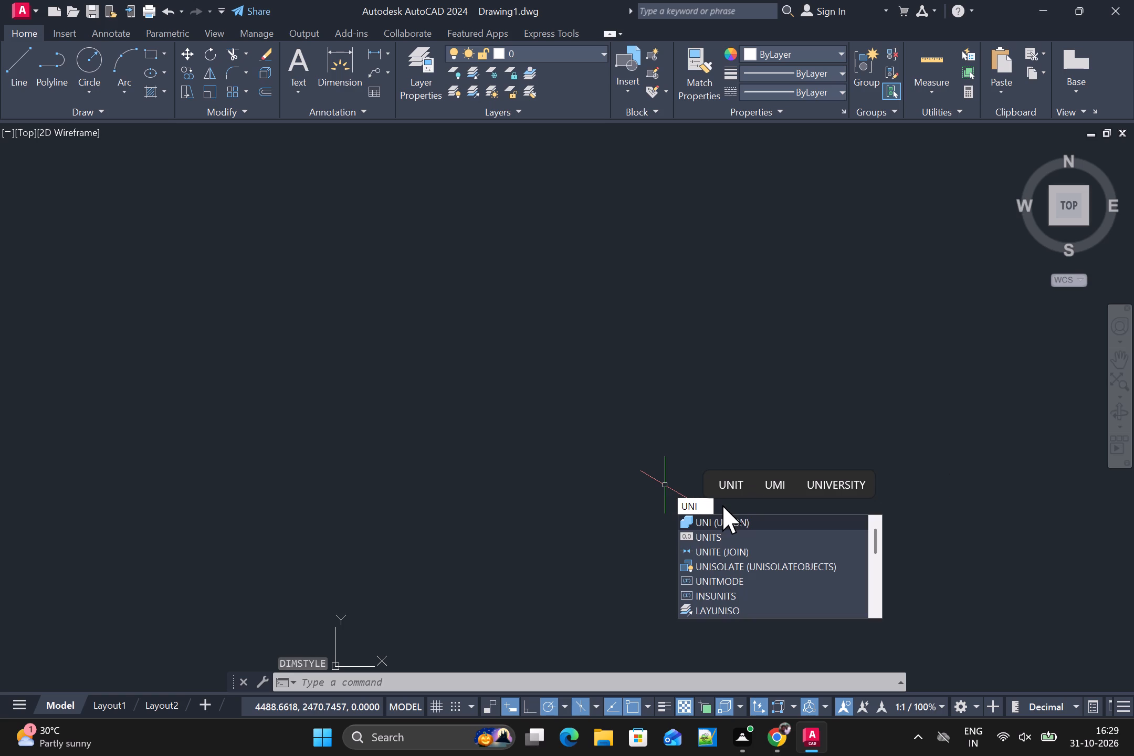
left_click(728, 538)
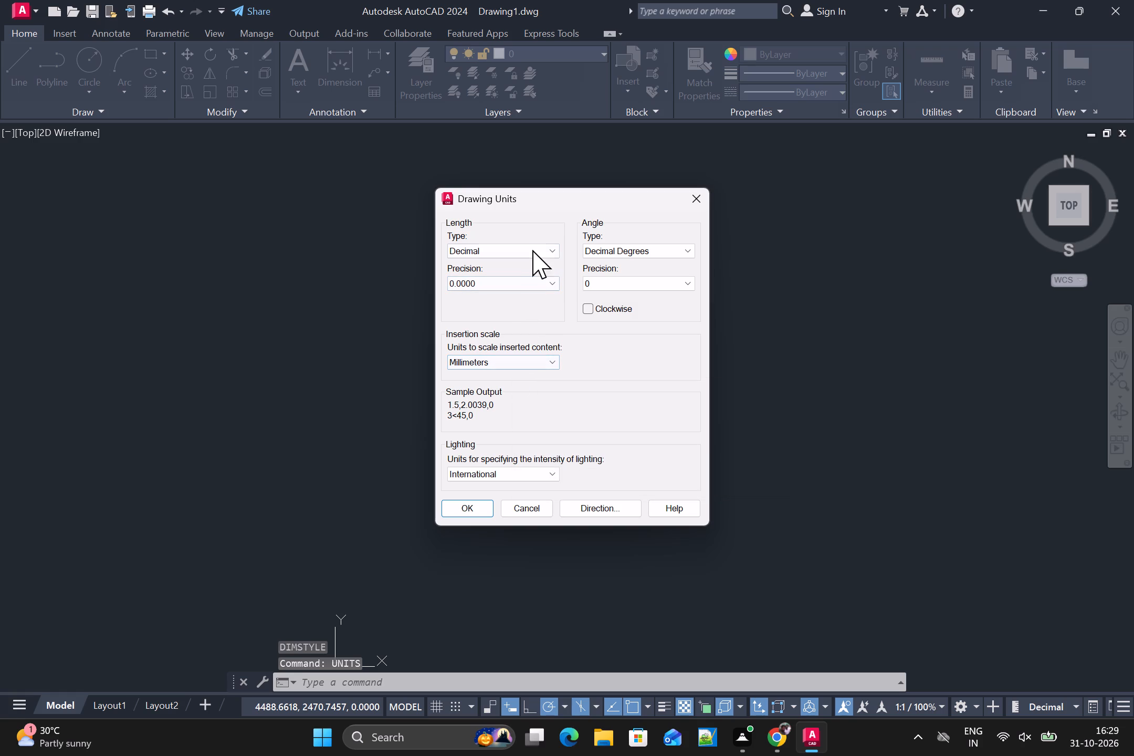
left_click(471, 508)
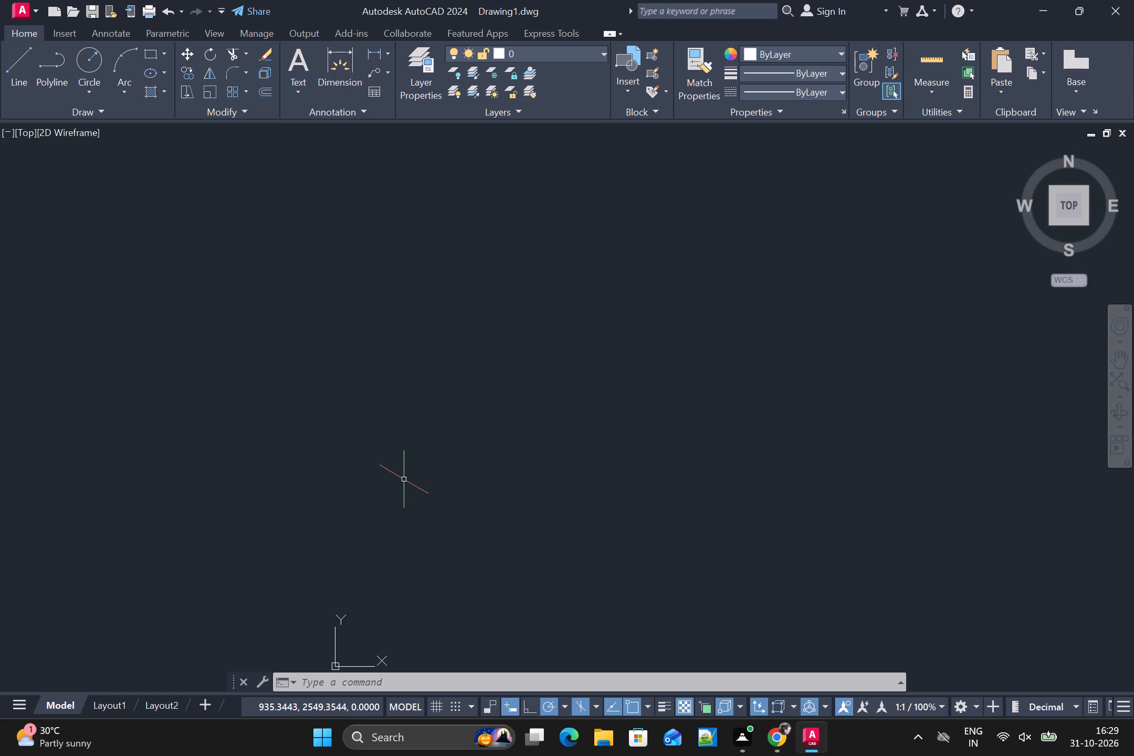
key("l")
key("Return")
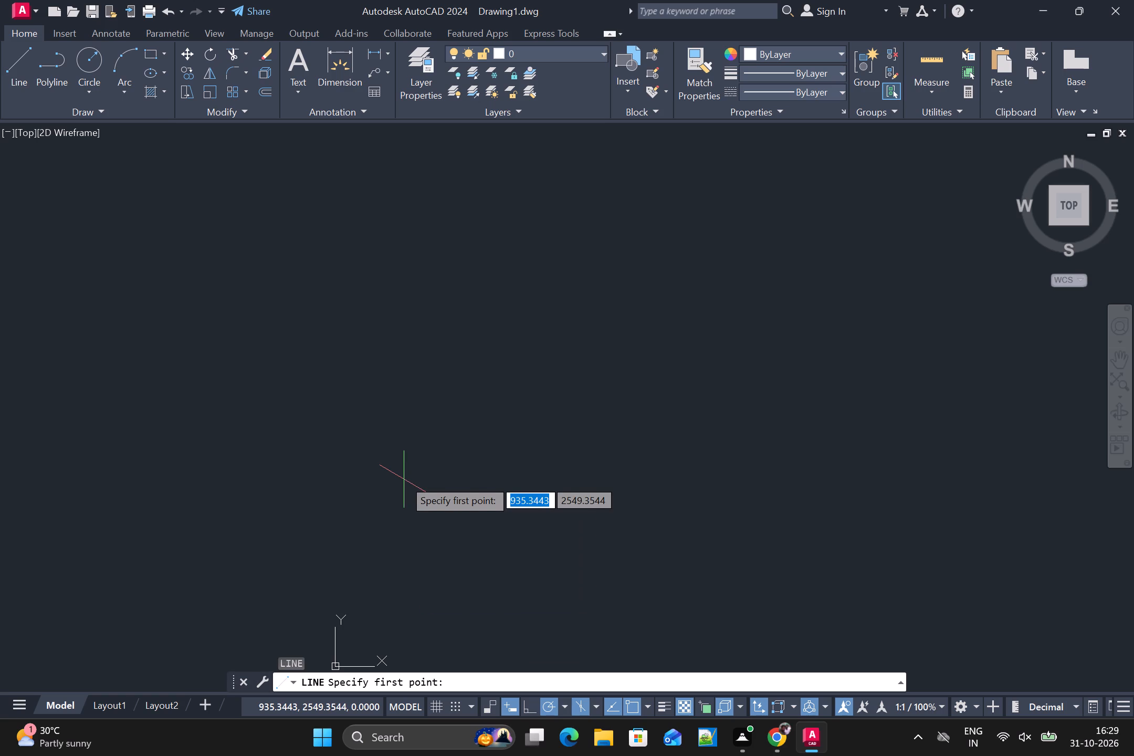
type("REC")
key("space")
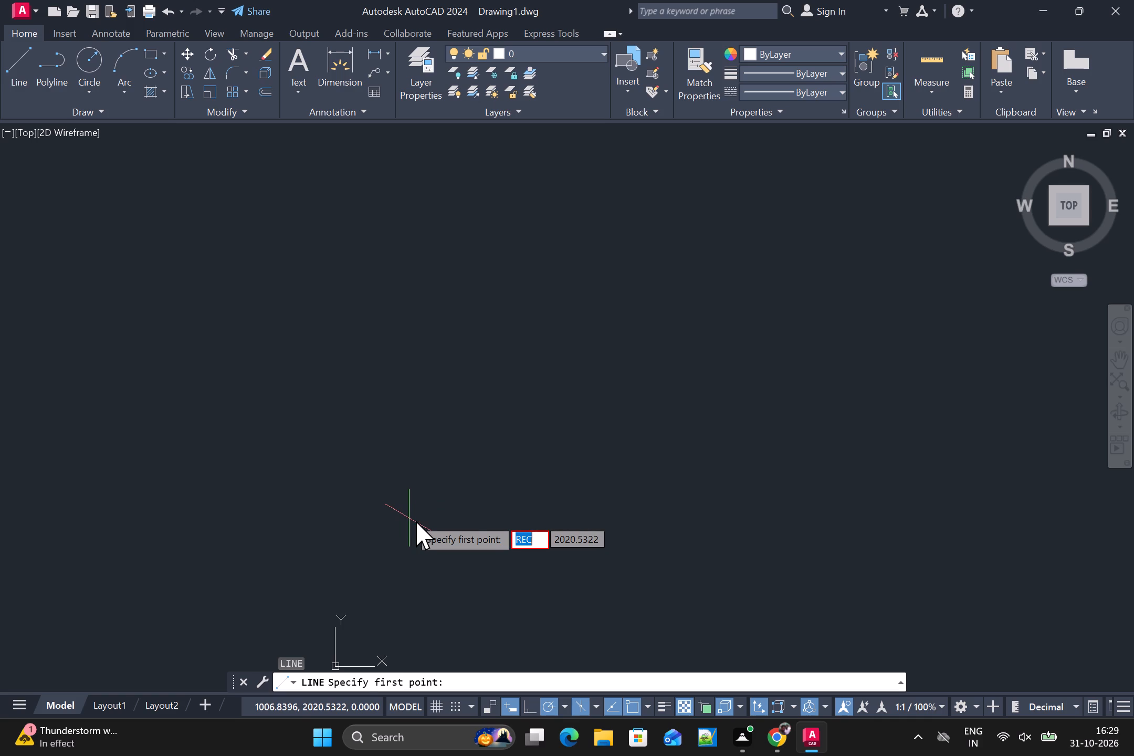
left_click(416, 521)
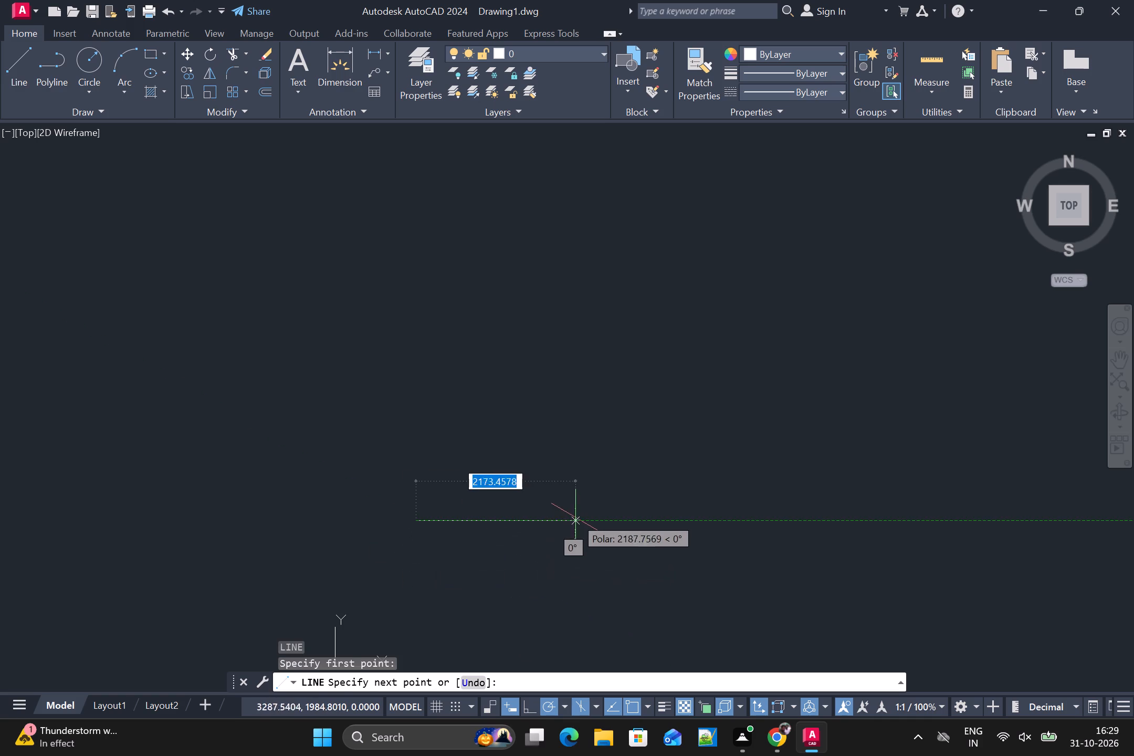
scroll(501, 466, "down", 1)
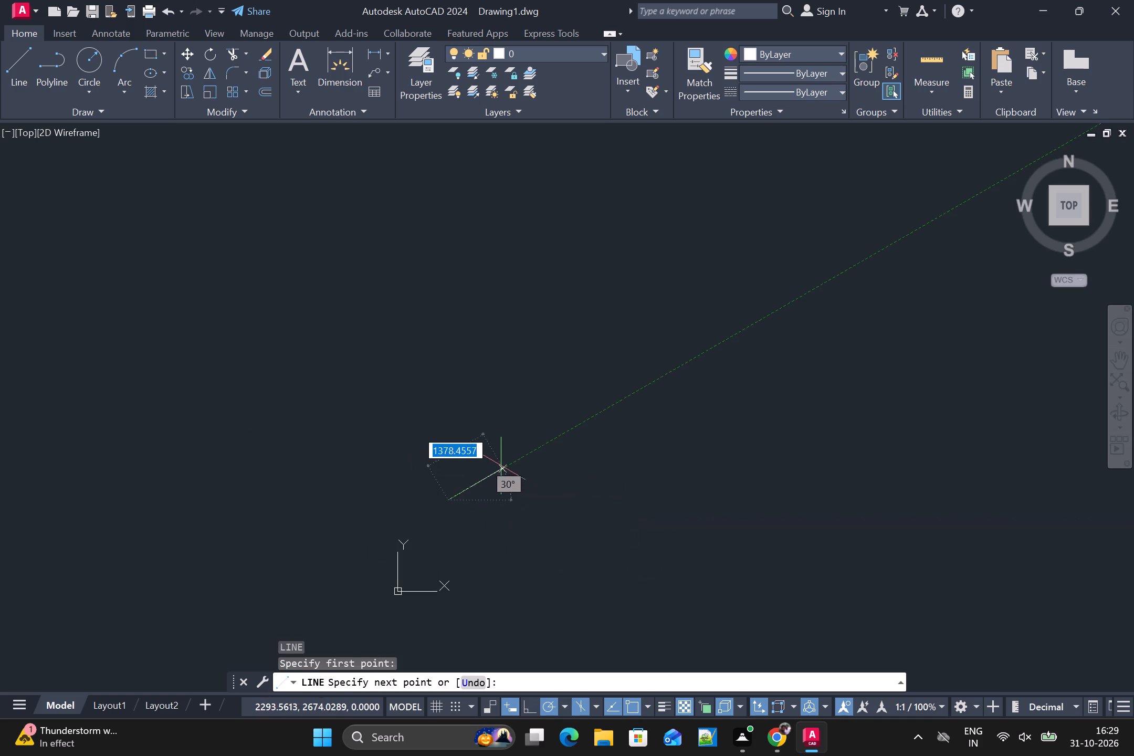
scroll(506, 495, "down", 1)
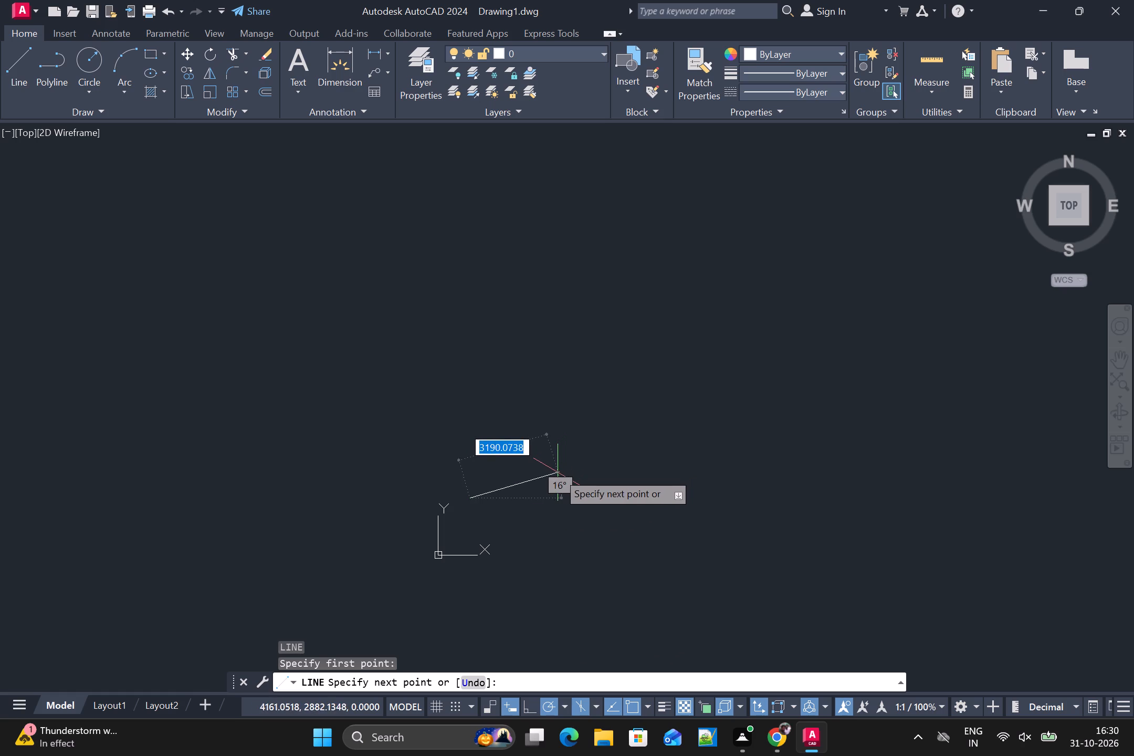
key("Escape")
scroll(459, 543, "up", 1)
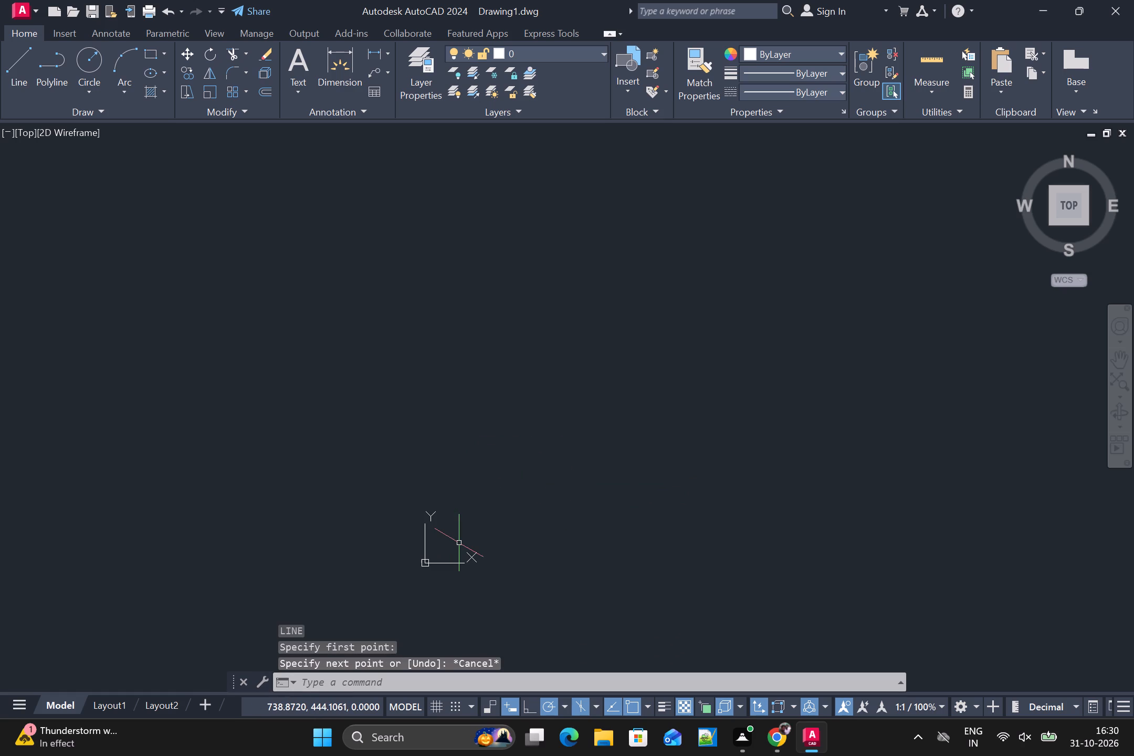
Move the UCS origin down and to the left of its original location, clear of the intended drawing area.
key("l")
left_click(433, 555)
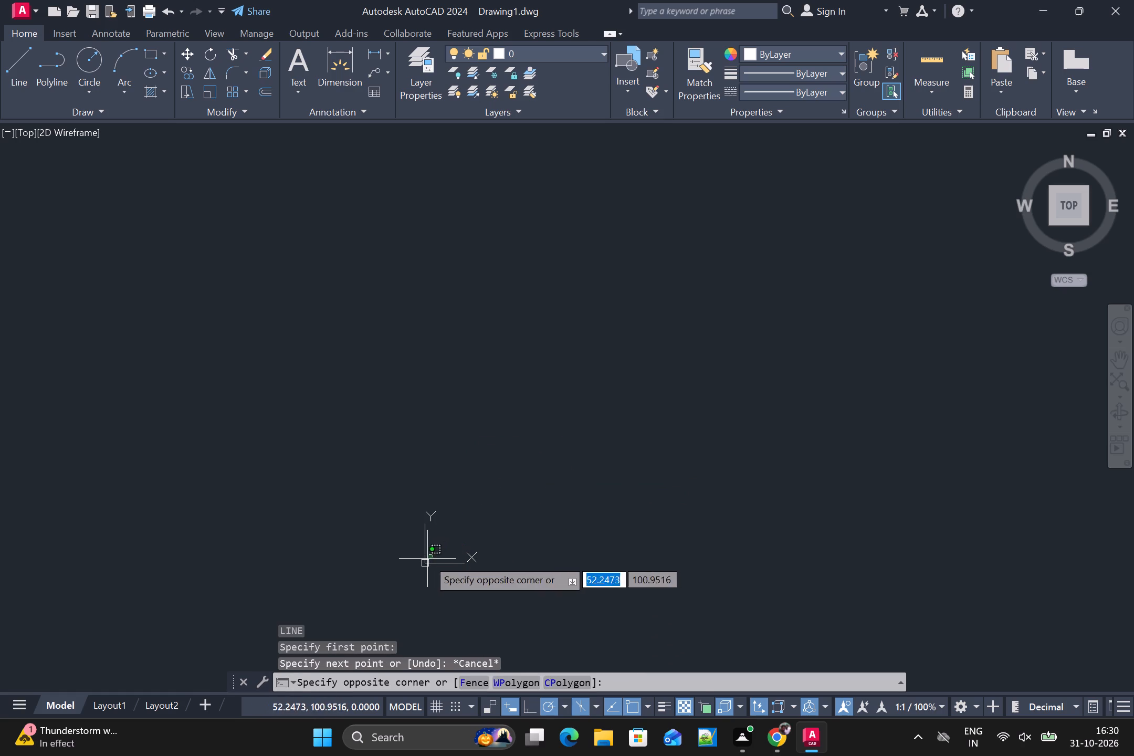
left_click(427, 559)
left_click(431, 562)
left_click(424, 563)
left_click_drag(423, 563, 314, 614)
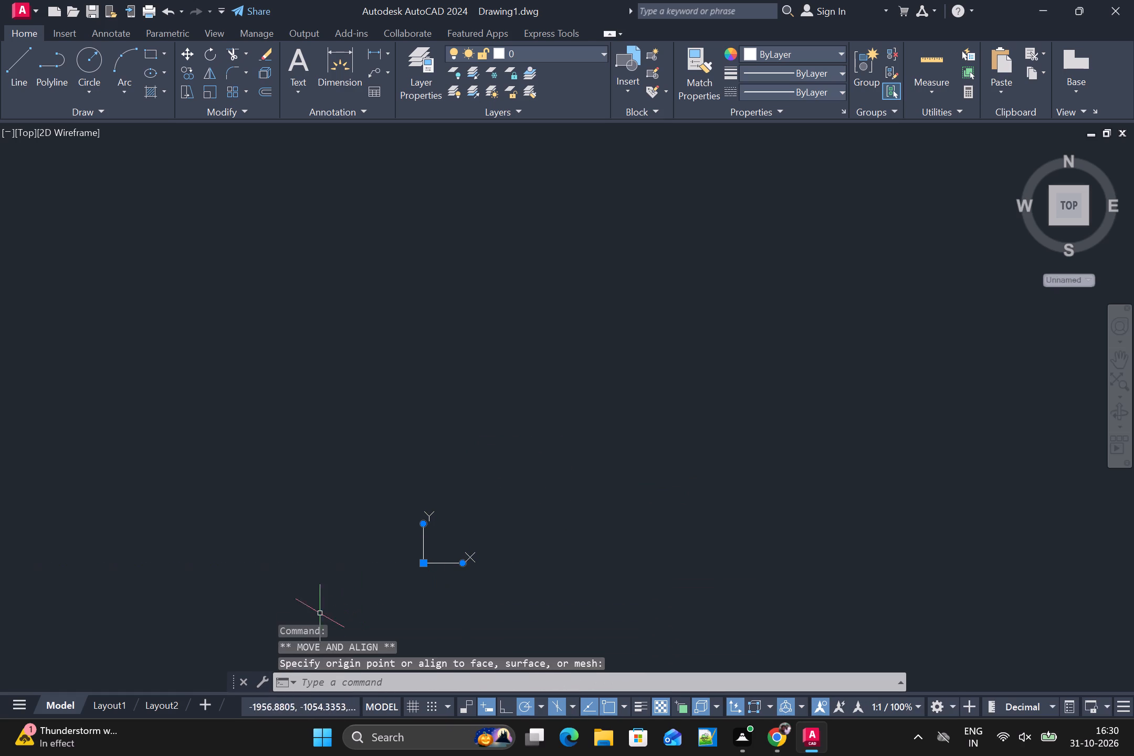
left_click_drag(314, 614, 249, 621)
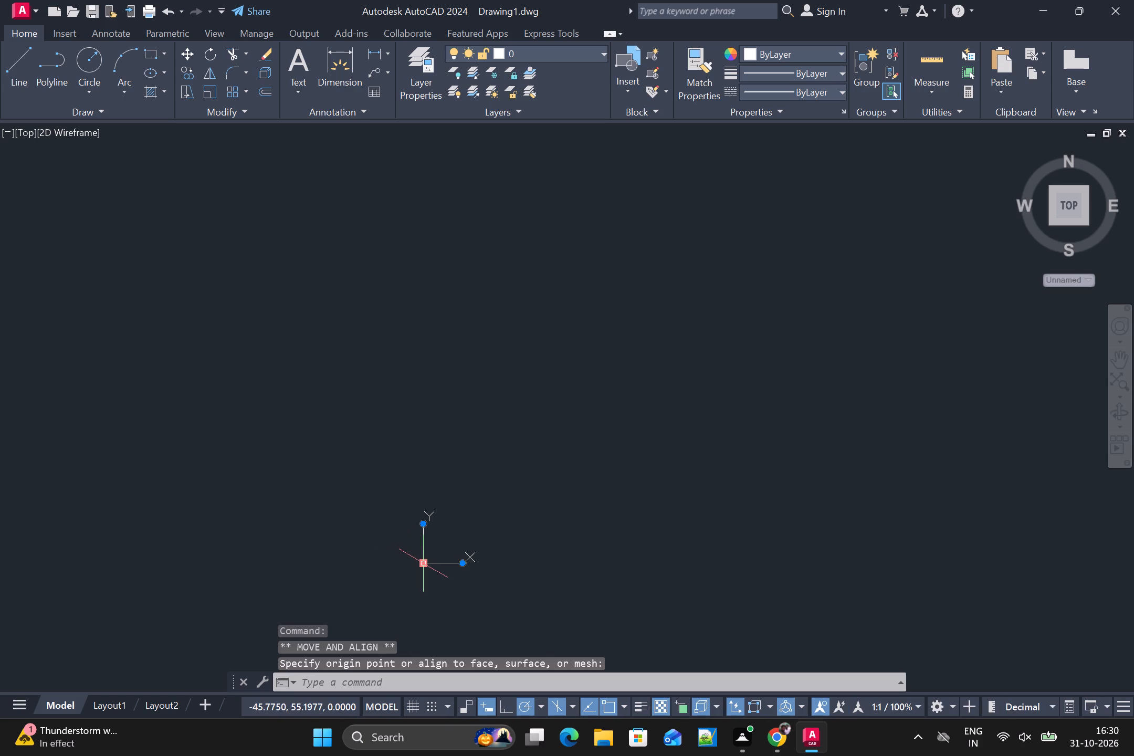
left_click_drag(424, 563, 79, 651)
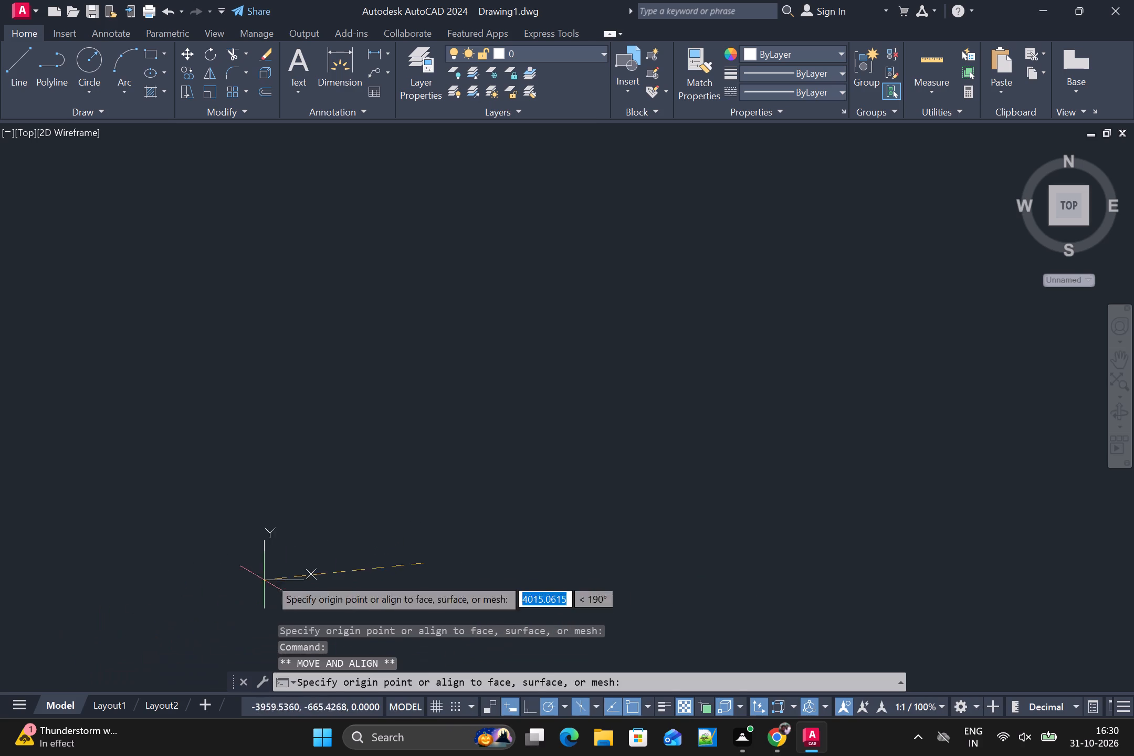
left_click(143, 642)
Start a line in open space above and to the right of the origin and draw a 2260 mm segment vertically upward.
scroll(495, 513, "down", 1)
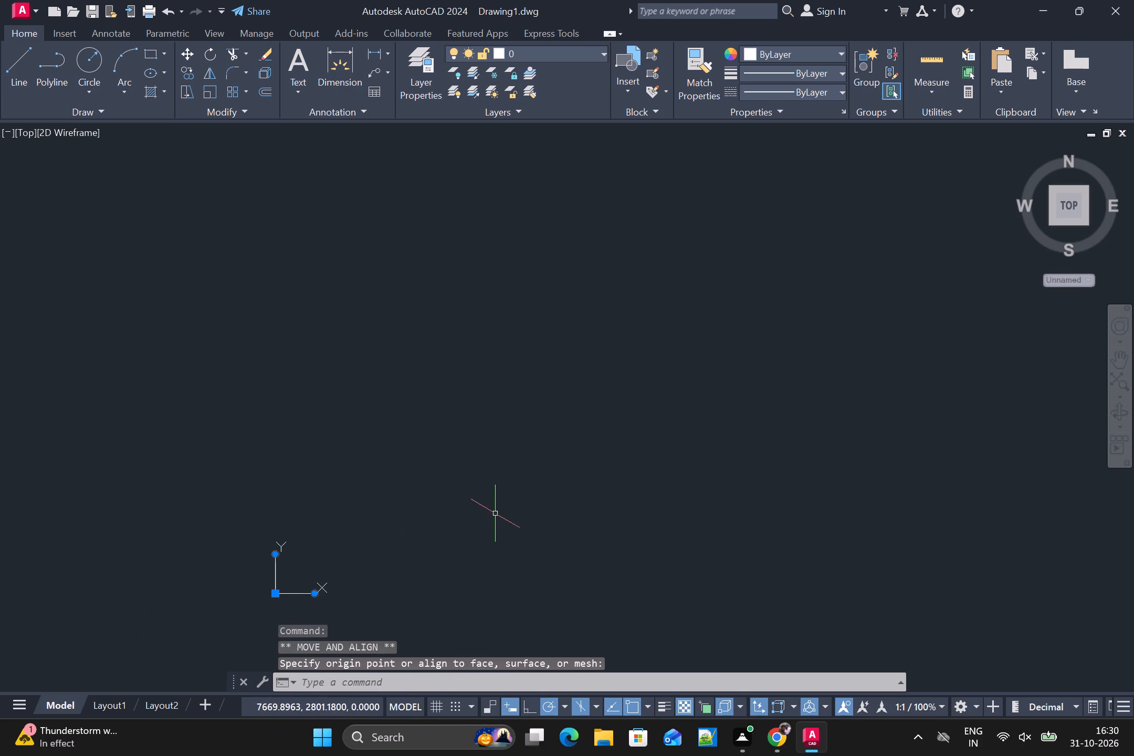
middle_click_drag(526, 507, 417, 616)
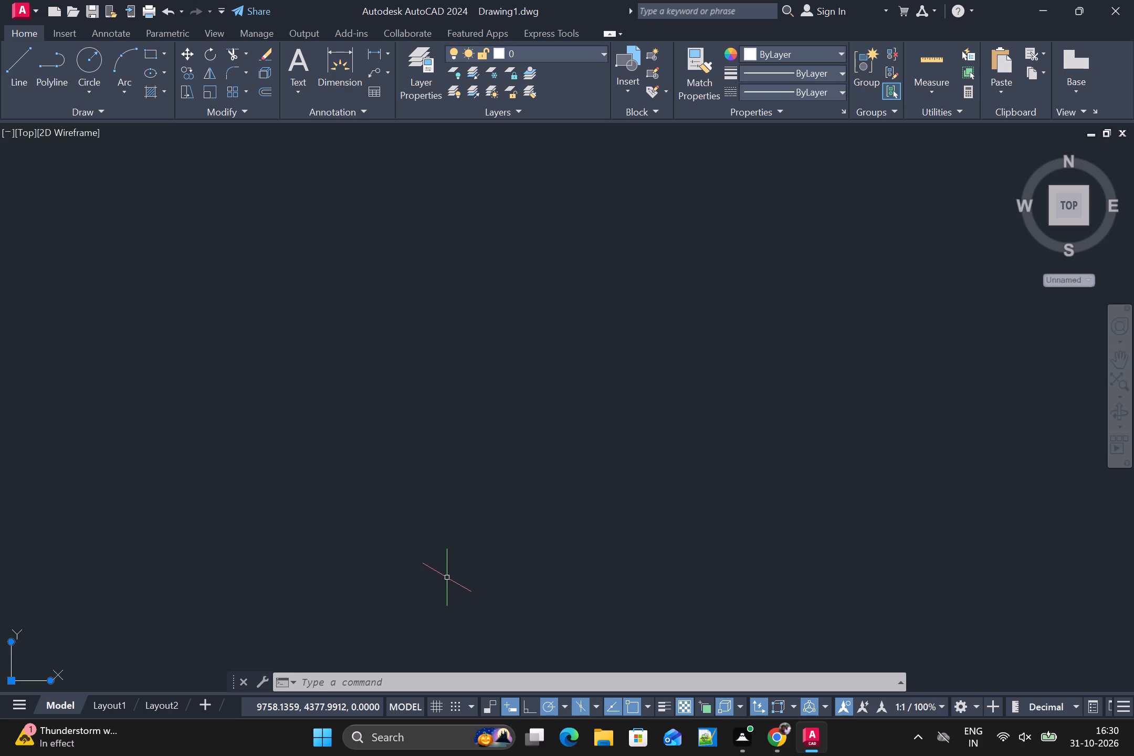
key("l")
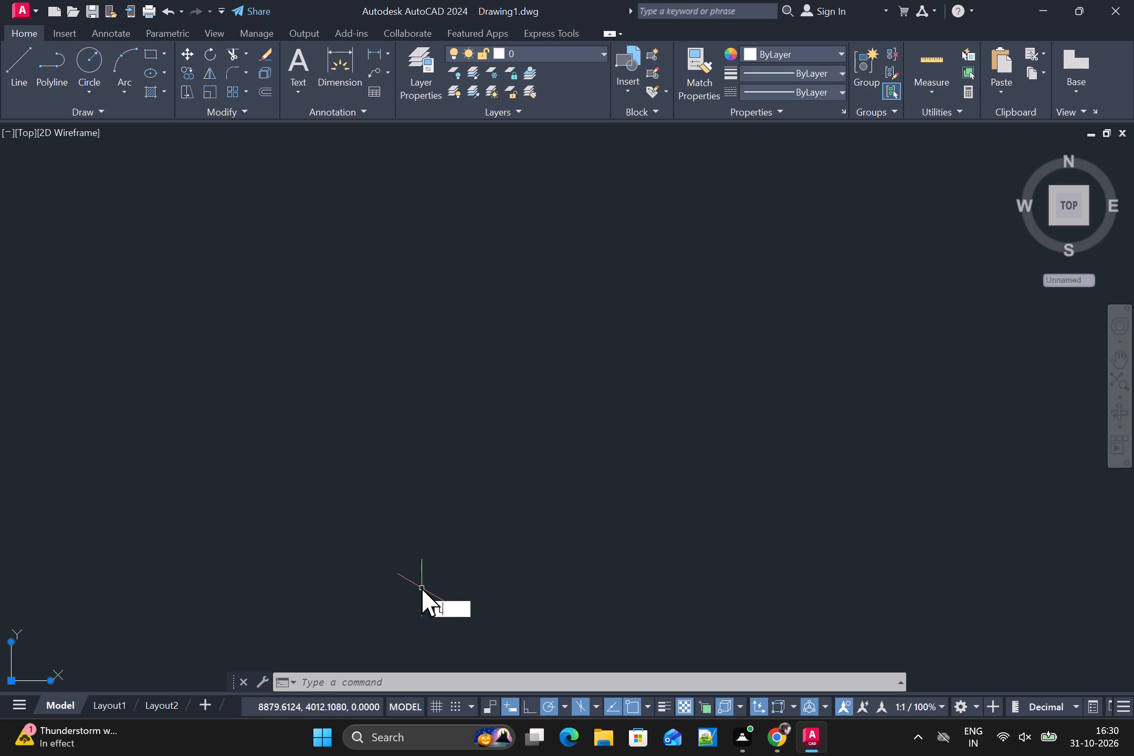
key("Return")
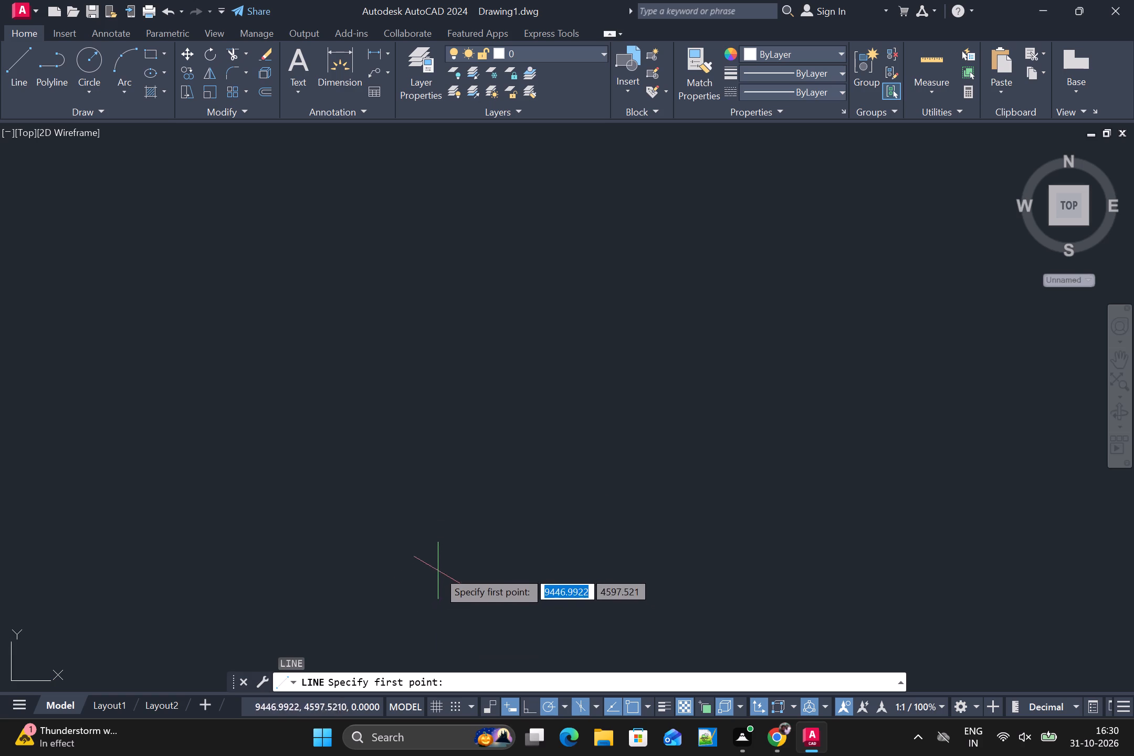
left_click(426, 534)
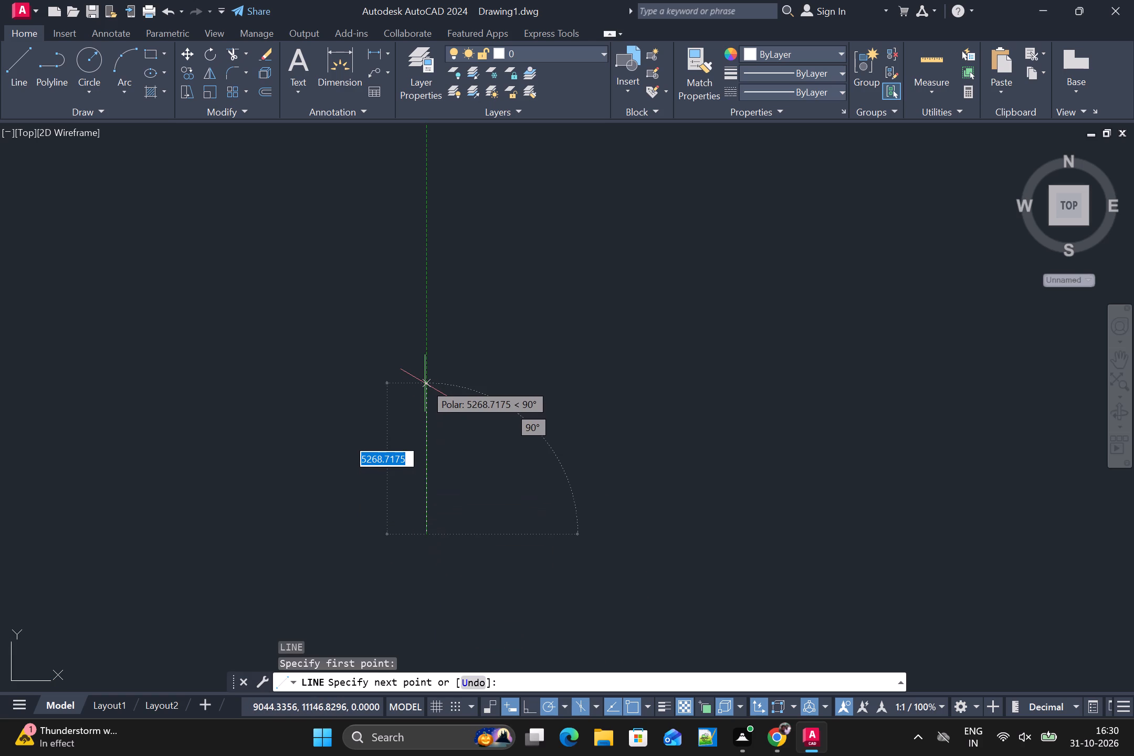
type("2260")
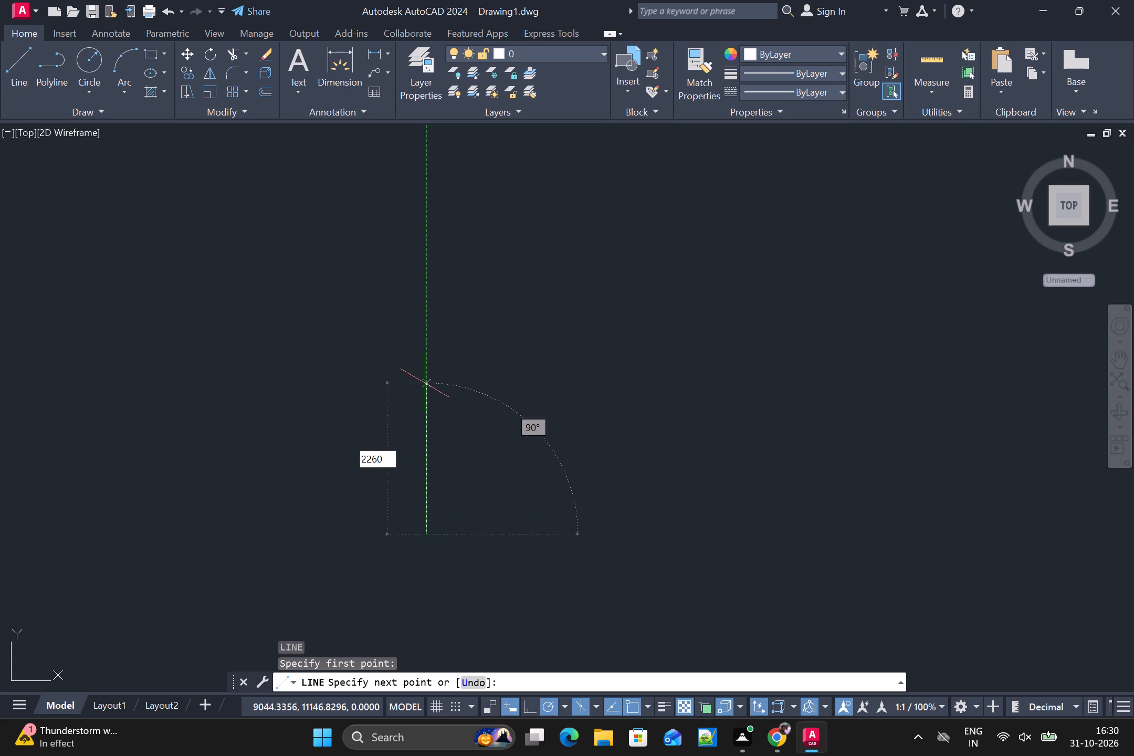
key("Return")
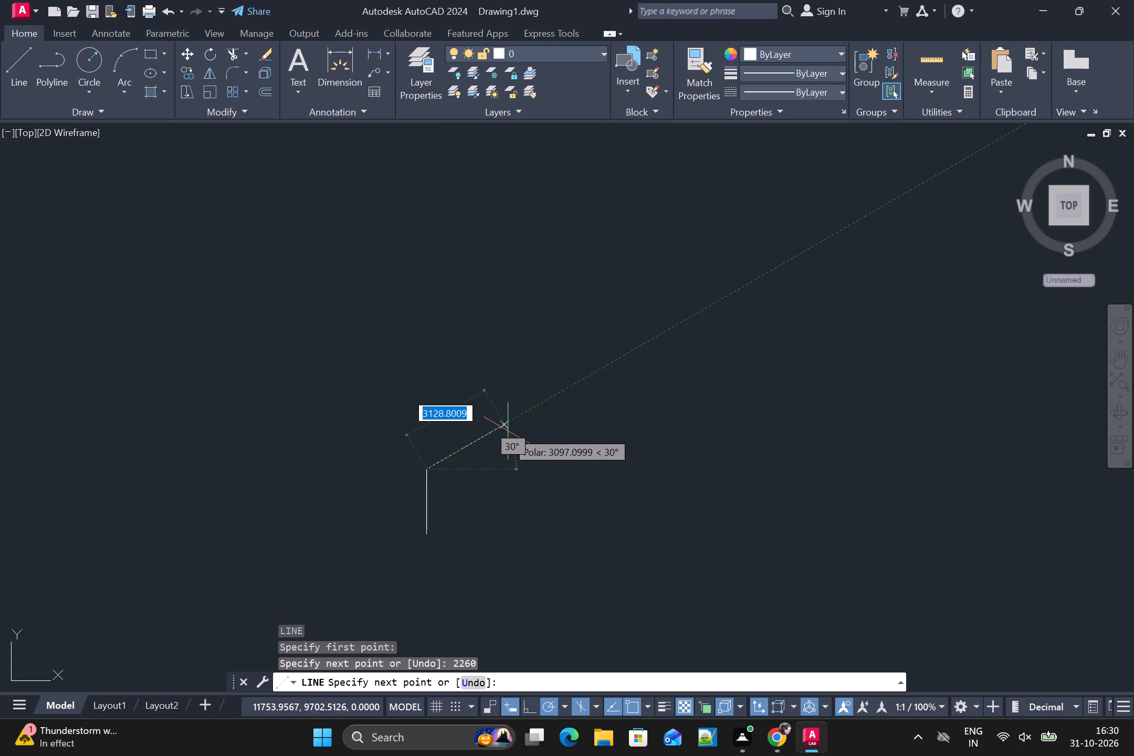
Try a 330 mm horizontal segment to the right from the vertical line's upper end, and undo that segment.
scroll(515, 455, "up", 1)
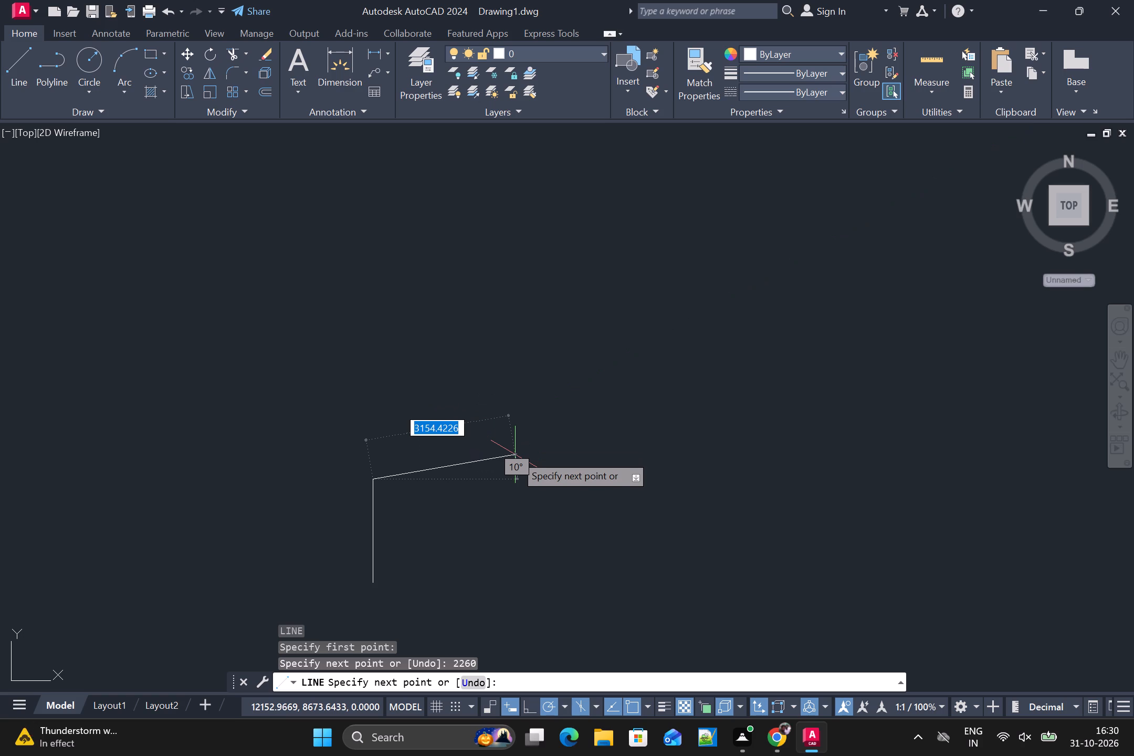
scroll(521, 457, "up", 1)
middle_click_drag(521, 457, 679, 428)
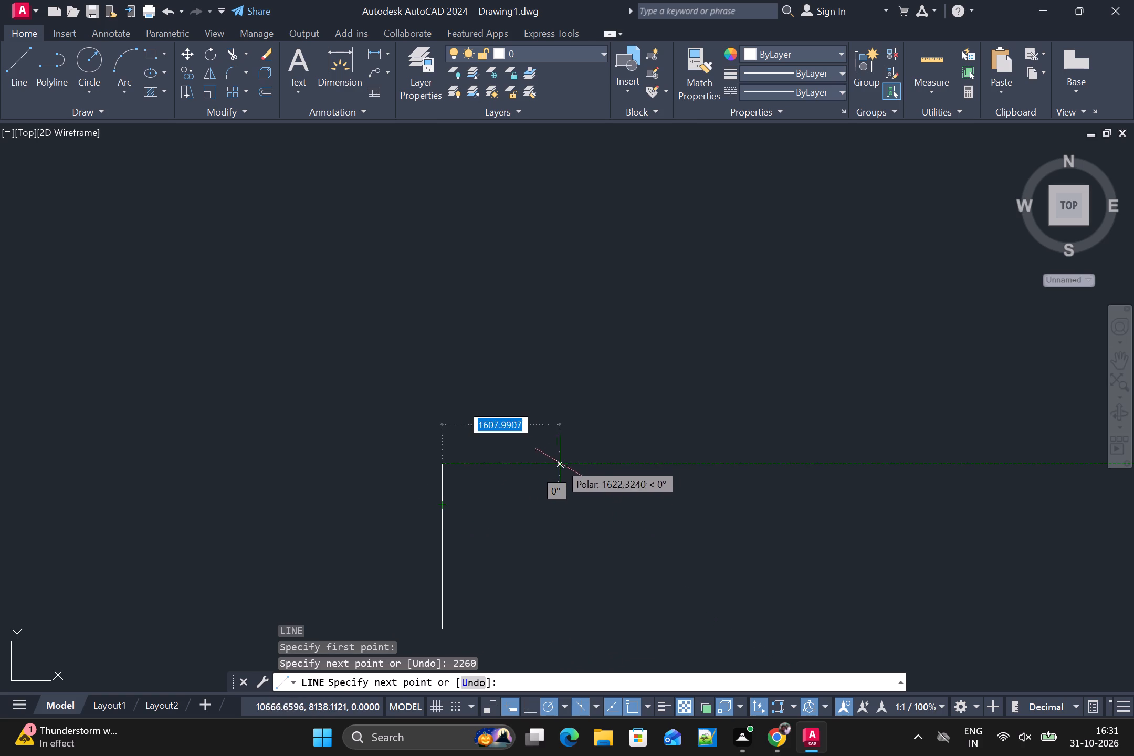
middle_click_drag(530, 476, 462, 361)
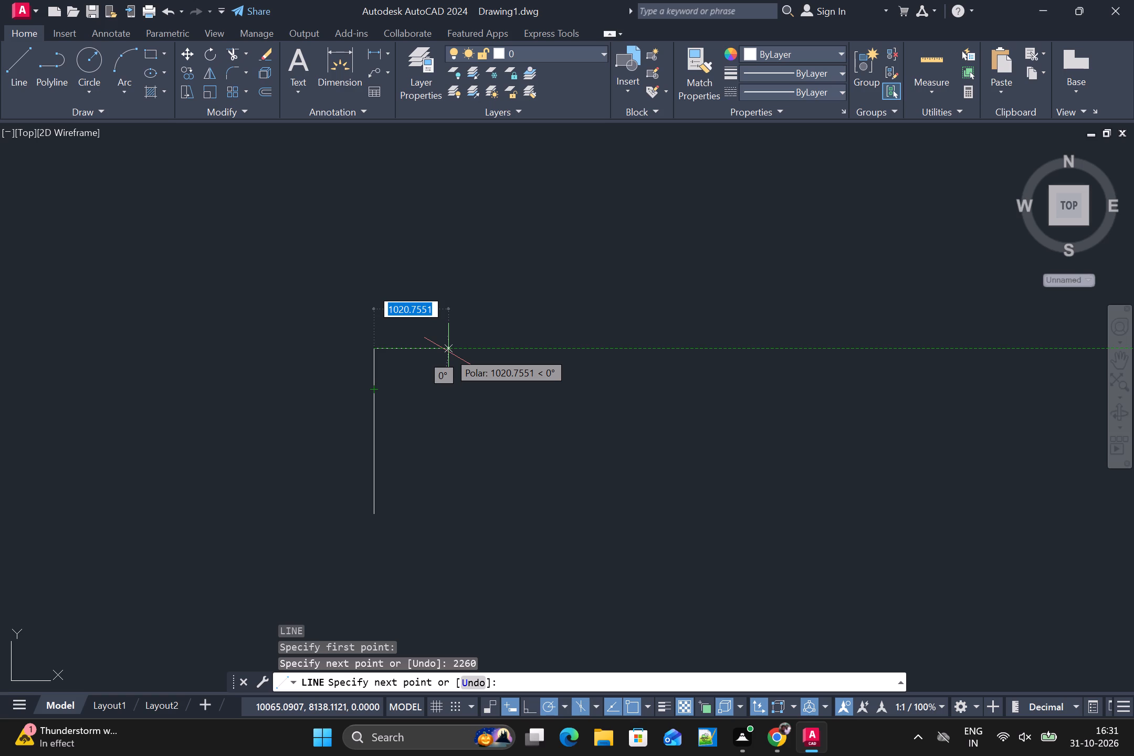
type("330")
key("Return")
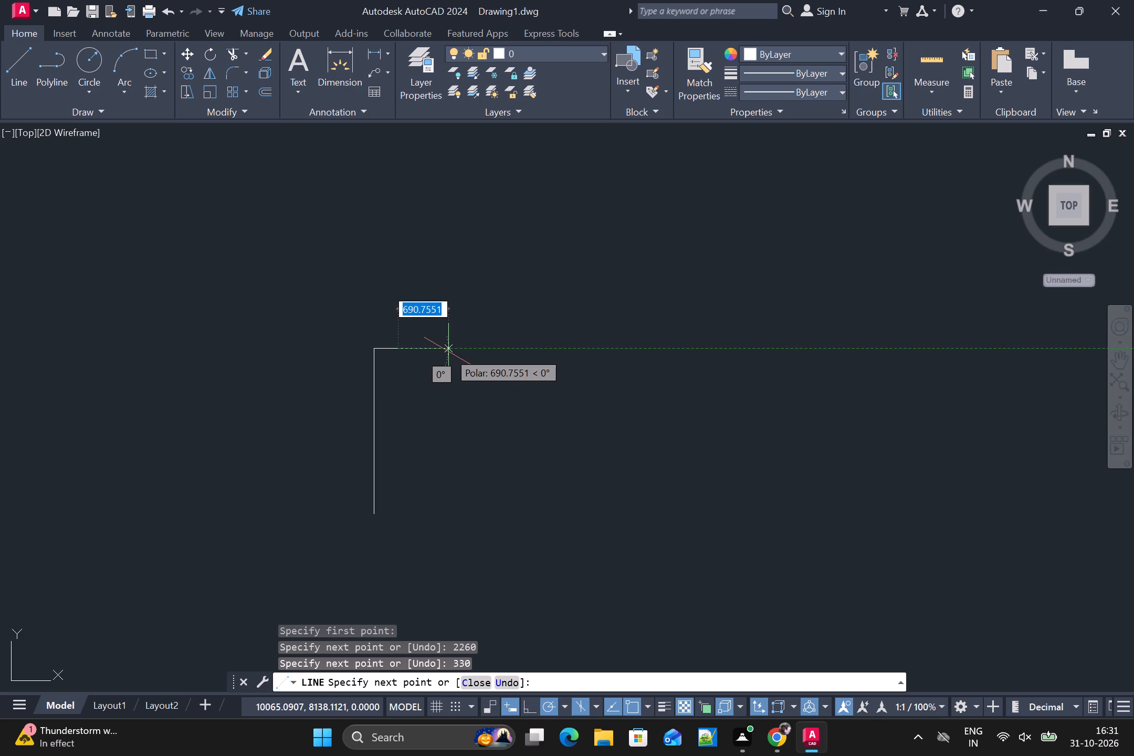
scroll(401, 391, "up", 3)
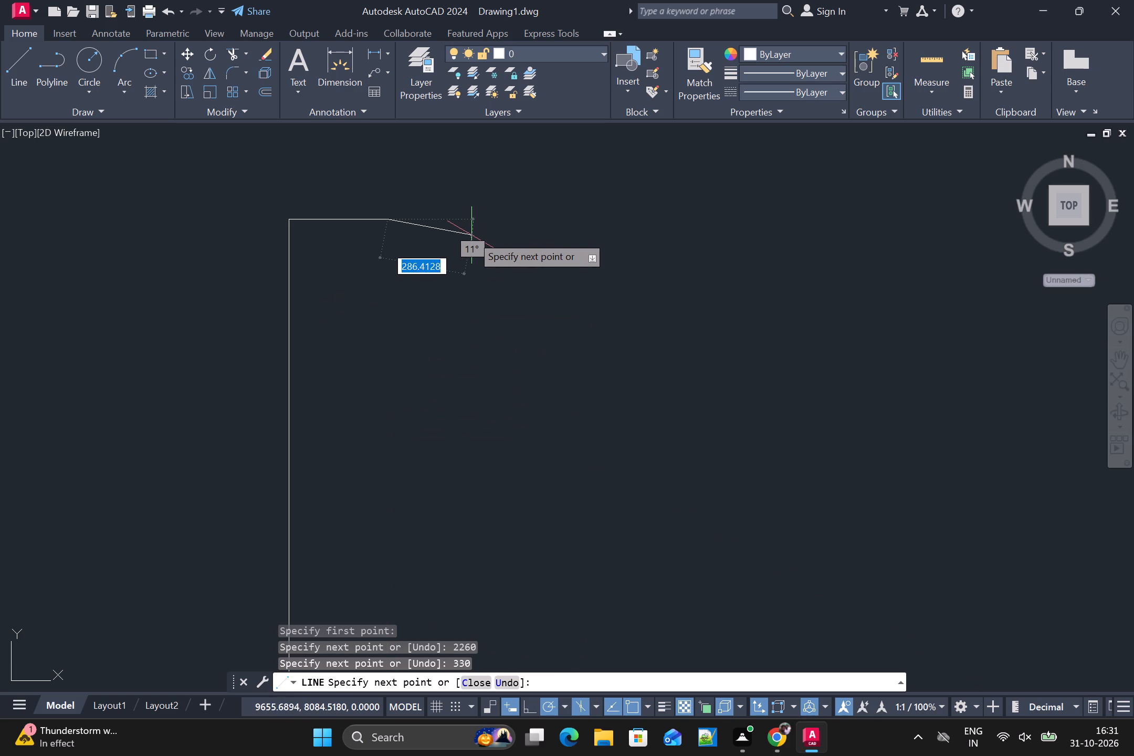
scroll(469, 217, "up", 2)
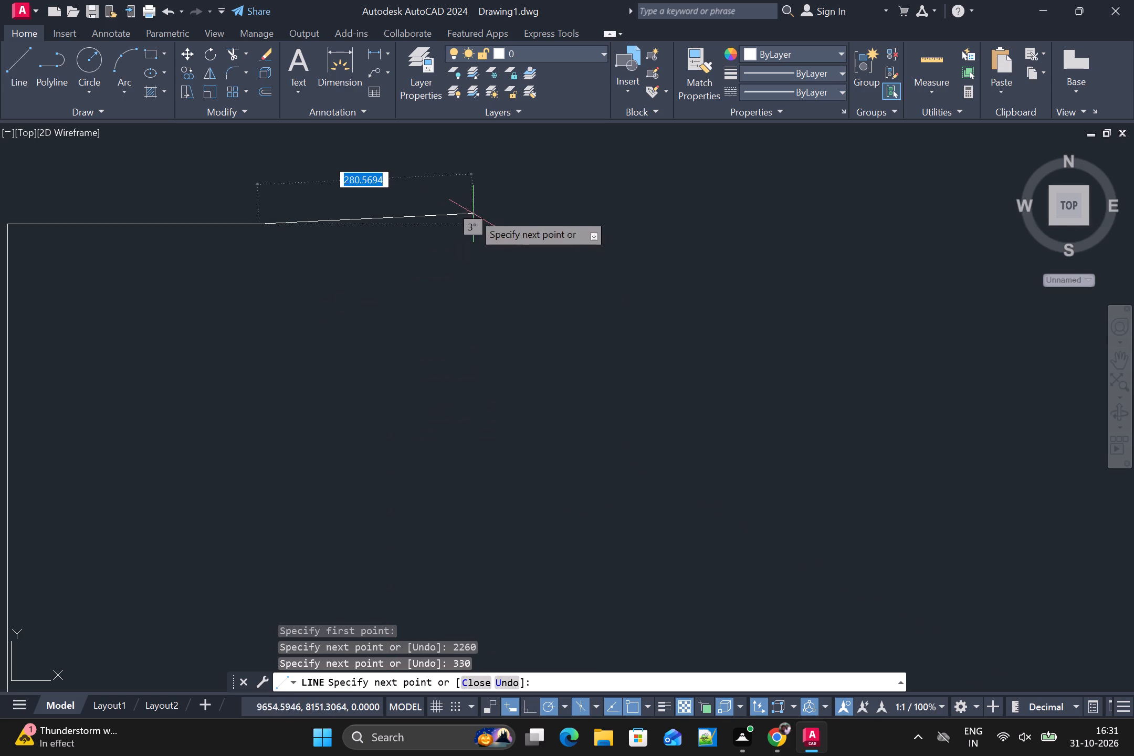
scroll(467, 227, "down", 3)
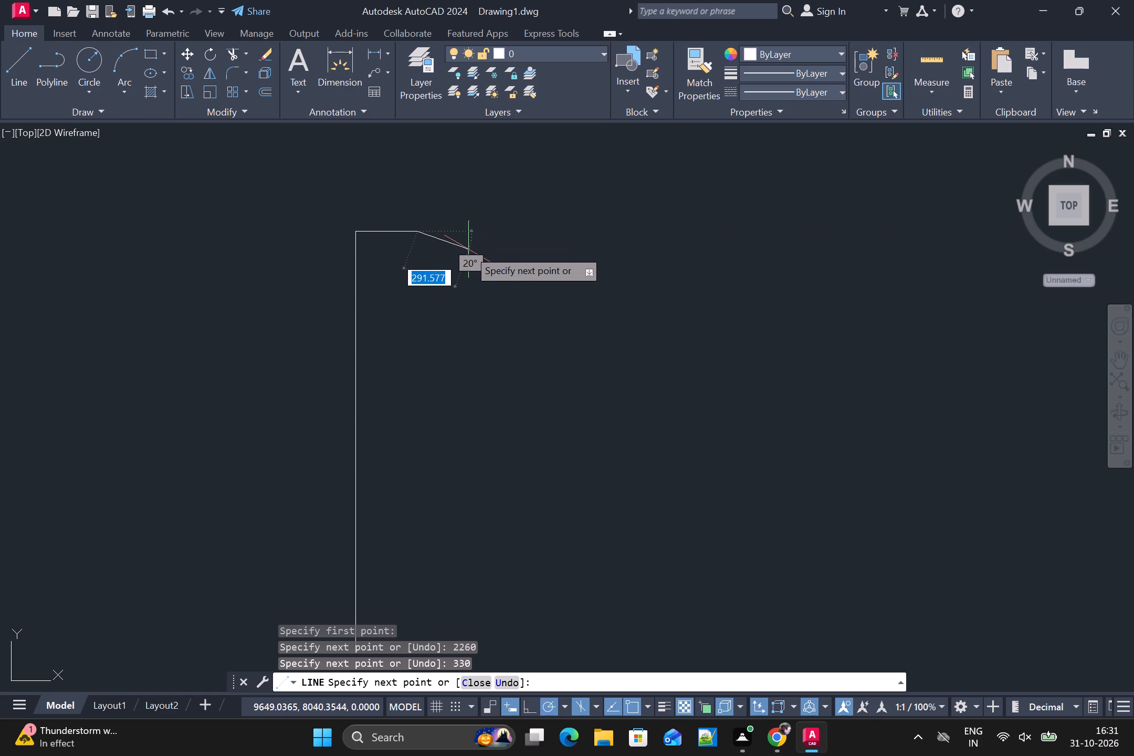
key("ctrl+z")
From the vertical line's upper end, draw a 330 mm segment sloping down about 15°, followed by a 600 mm segment rising about 15°.
scroll(406, 367, "up", 2)
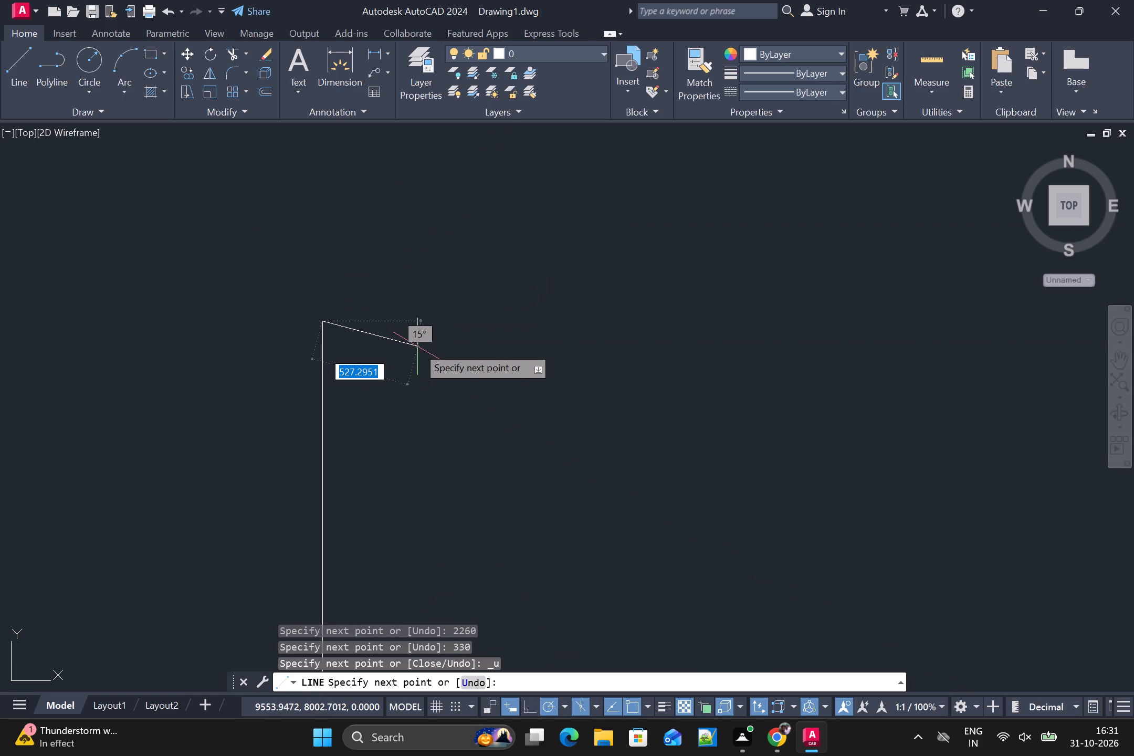
type("330")
key("Return")
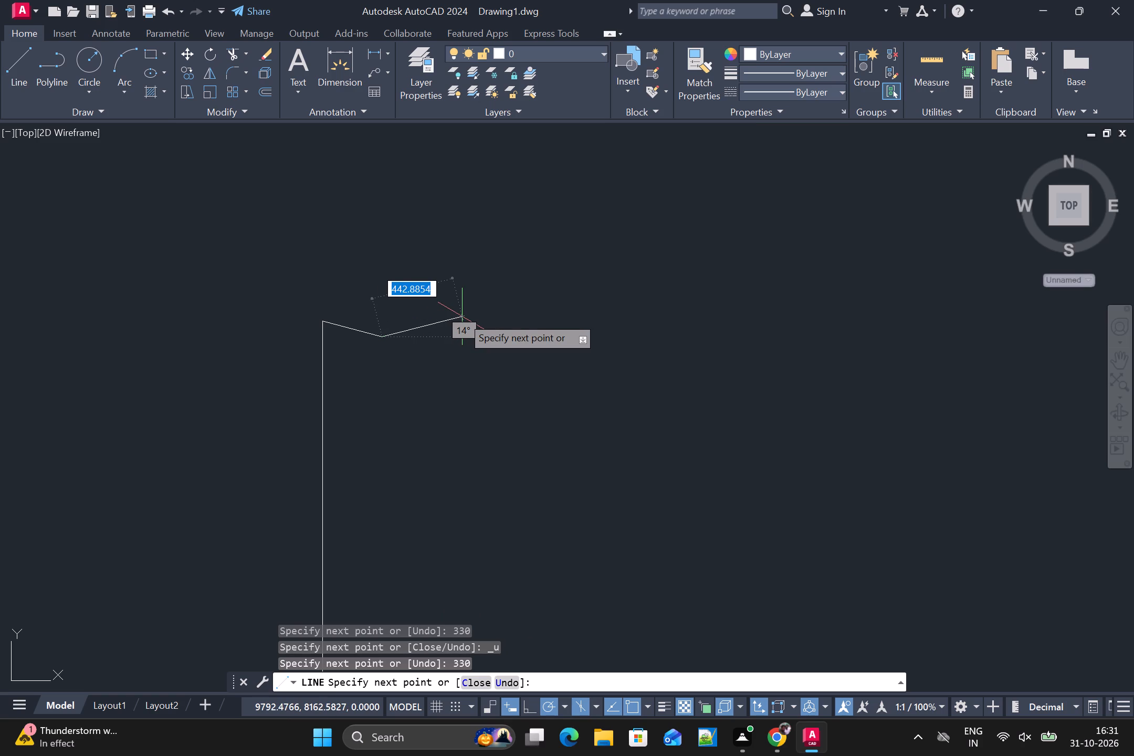
scroll(462, 317, "up", 1)
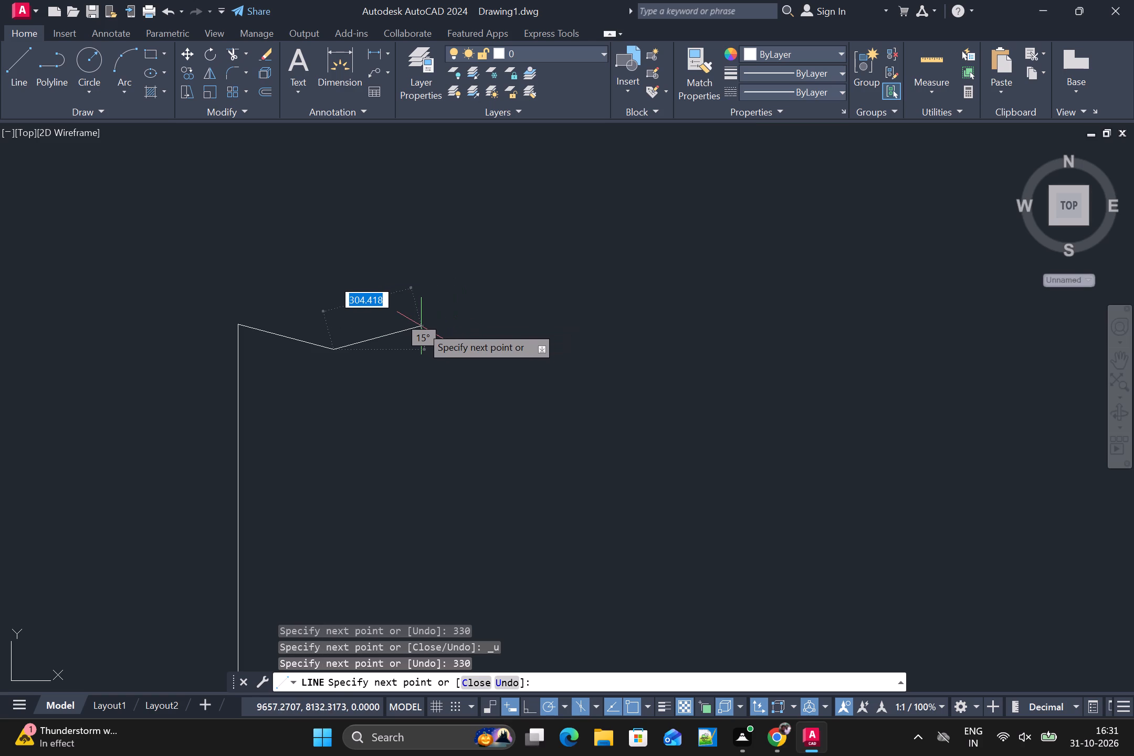
type("600")
key("Return")
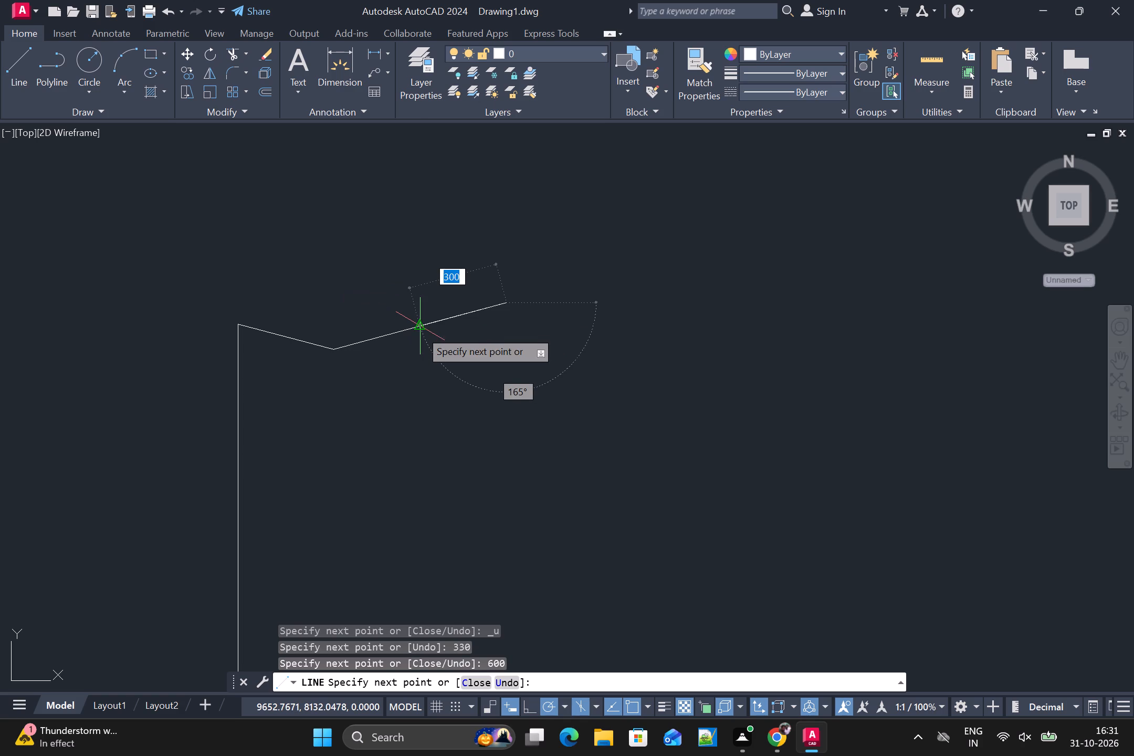
Undo the rising 600 mm segment and replace it with a 600 mm horizontal segment to the right from the sloping segment's lower end.
scroll(533, 428, "down", 3)
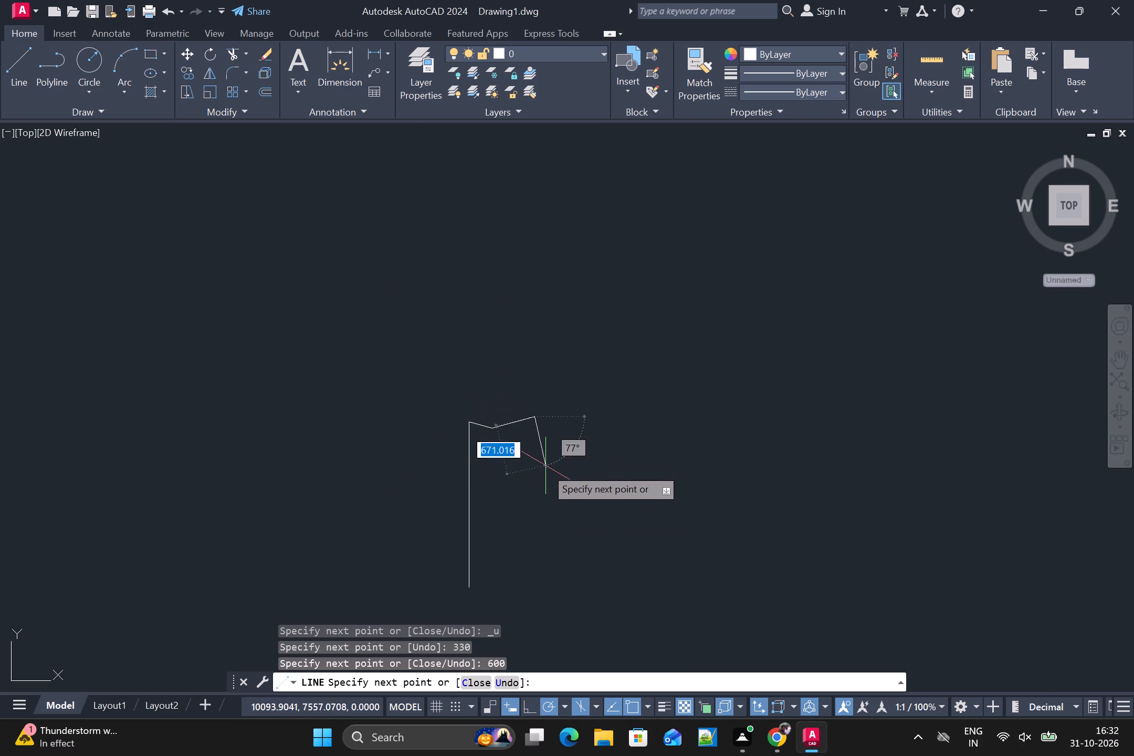
middle_click_drag(555, 497, 400, 461)
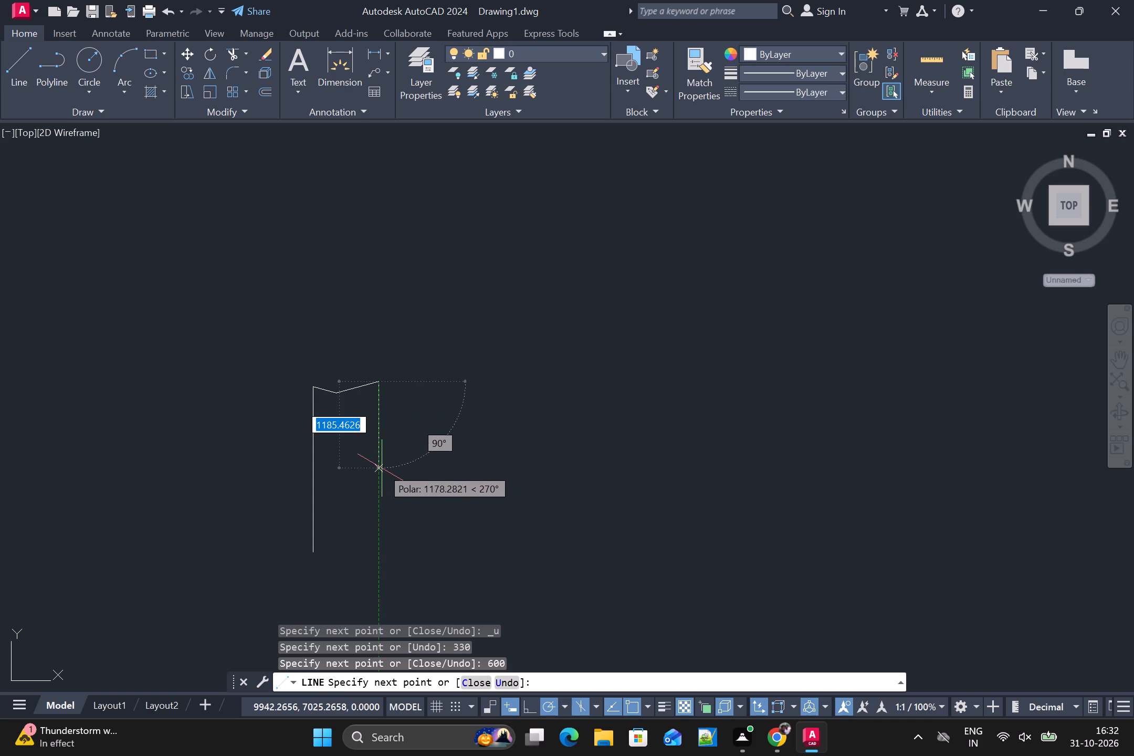
scroll(381, 469, "up", 1)
middle_click_drag(381, 469, 381, 431)
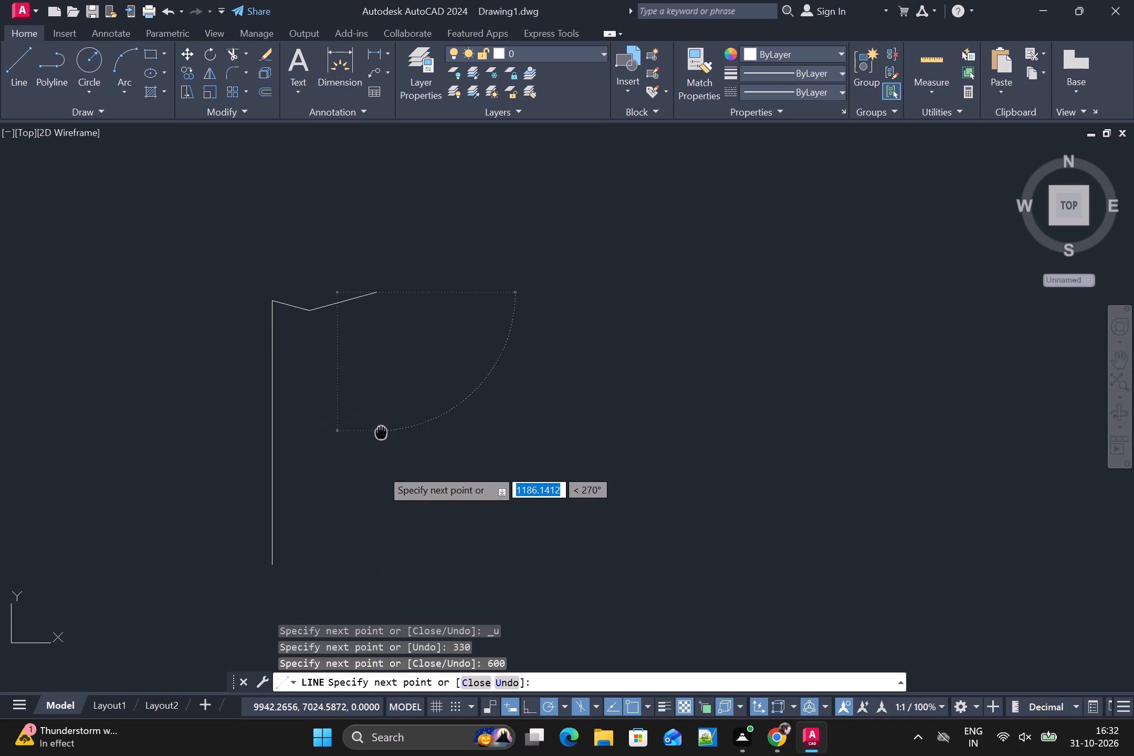
middle_click_drag(381, 431, 361, 479)
scroll(352, 380, "up", 3)
scroll(352, 386, "down", 1)
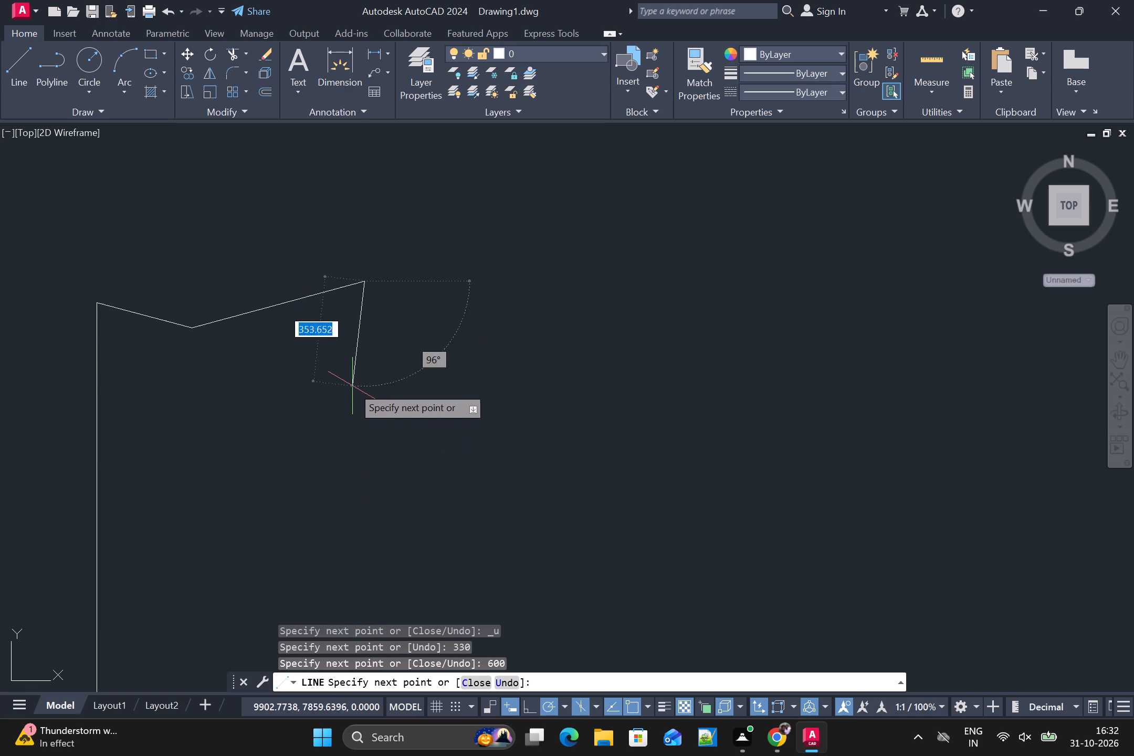
key("ctrl+z")
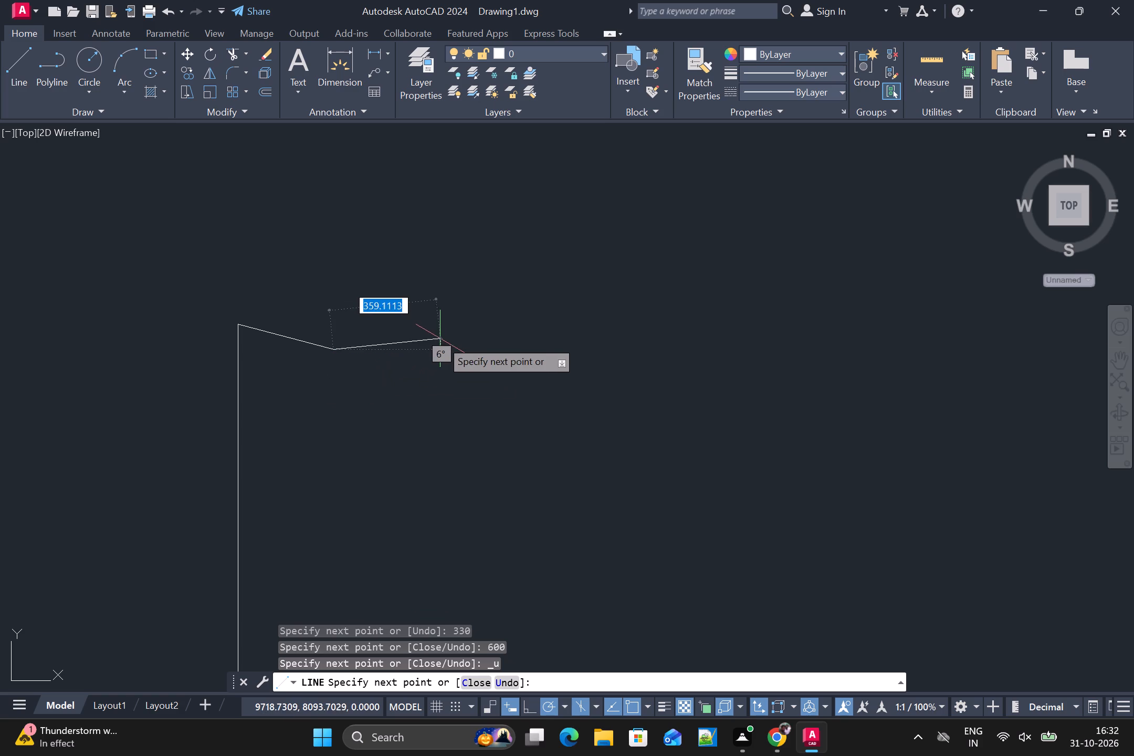
type("600")
key("Return")
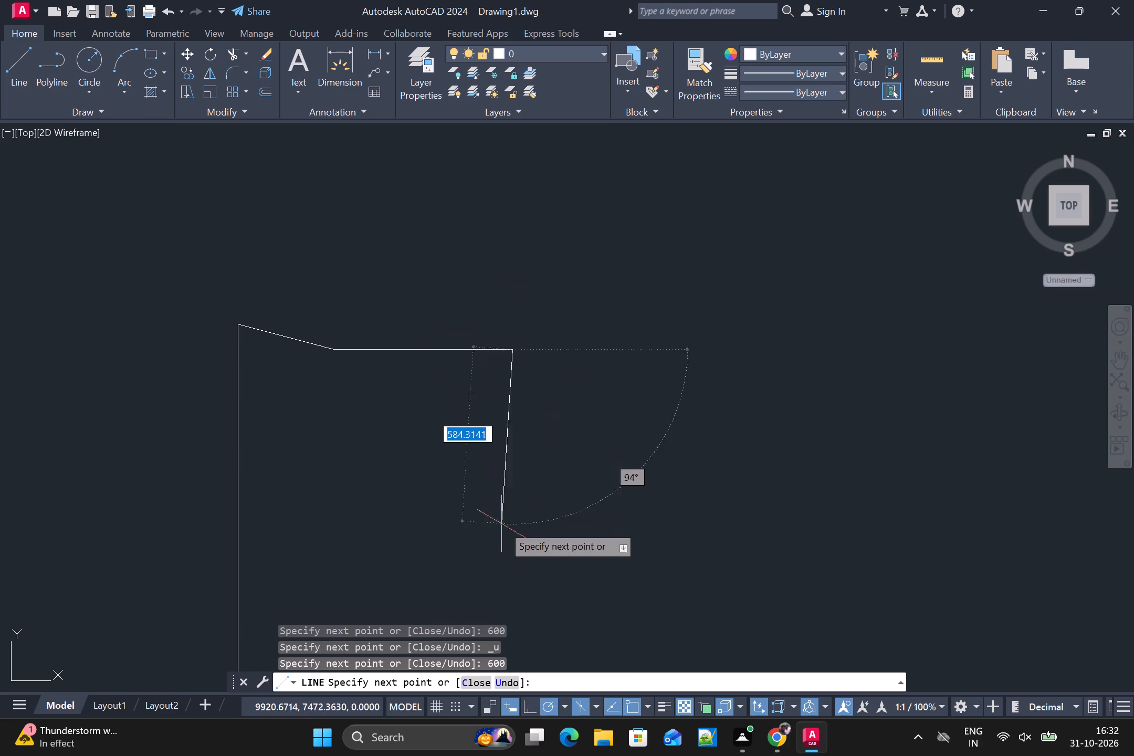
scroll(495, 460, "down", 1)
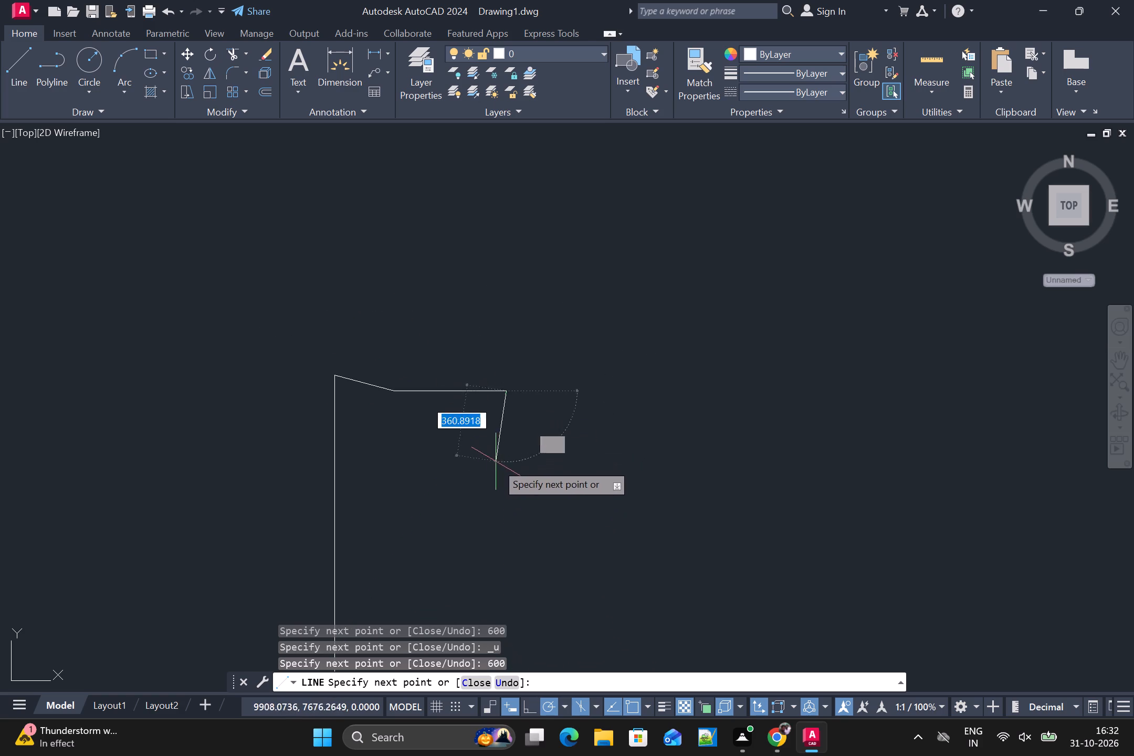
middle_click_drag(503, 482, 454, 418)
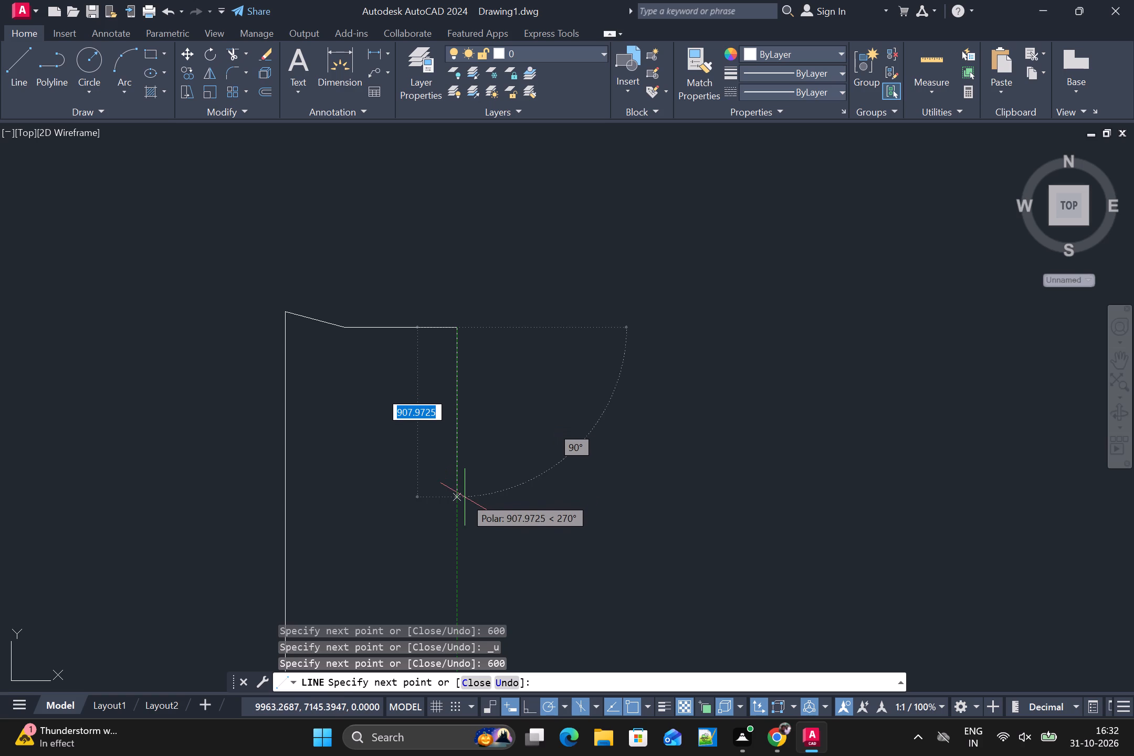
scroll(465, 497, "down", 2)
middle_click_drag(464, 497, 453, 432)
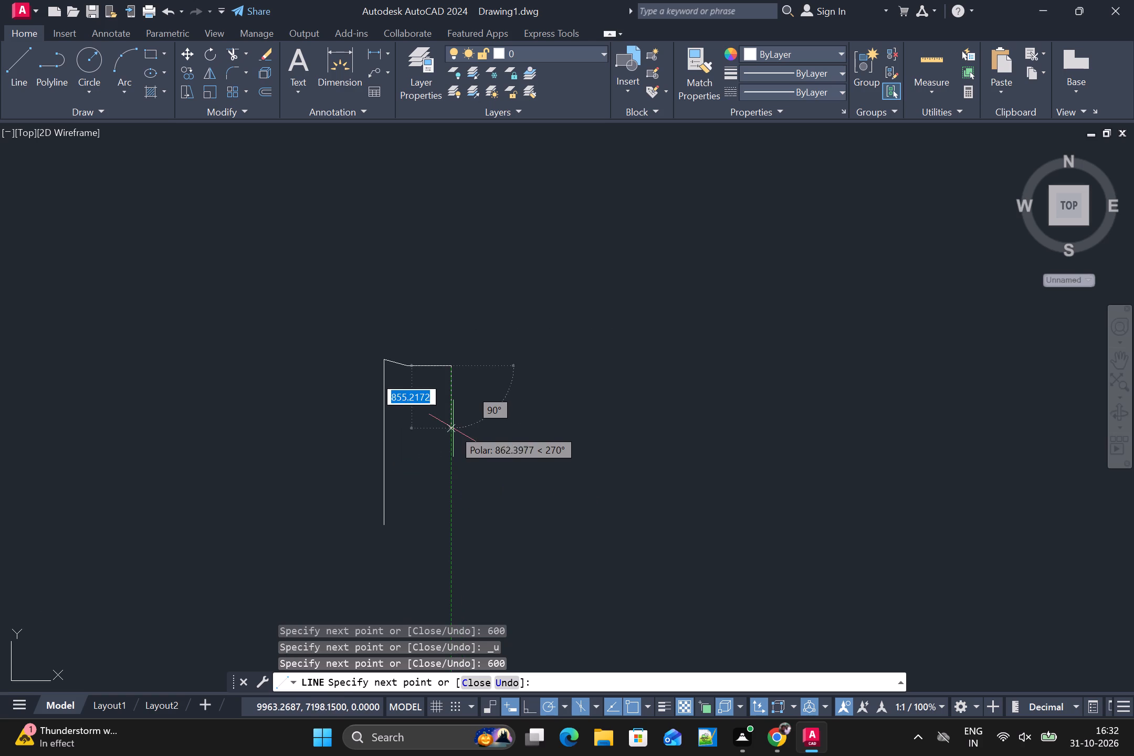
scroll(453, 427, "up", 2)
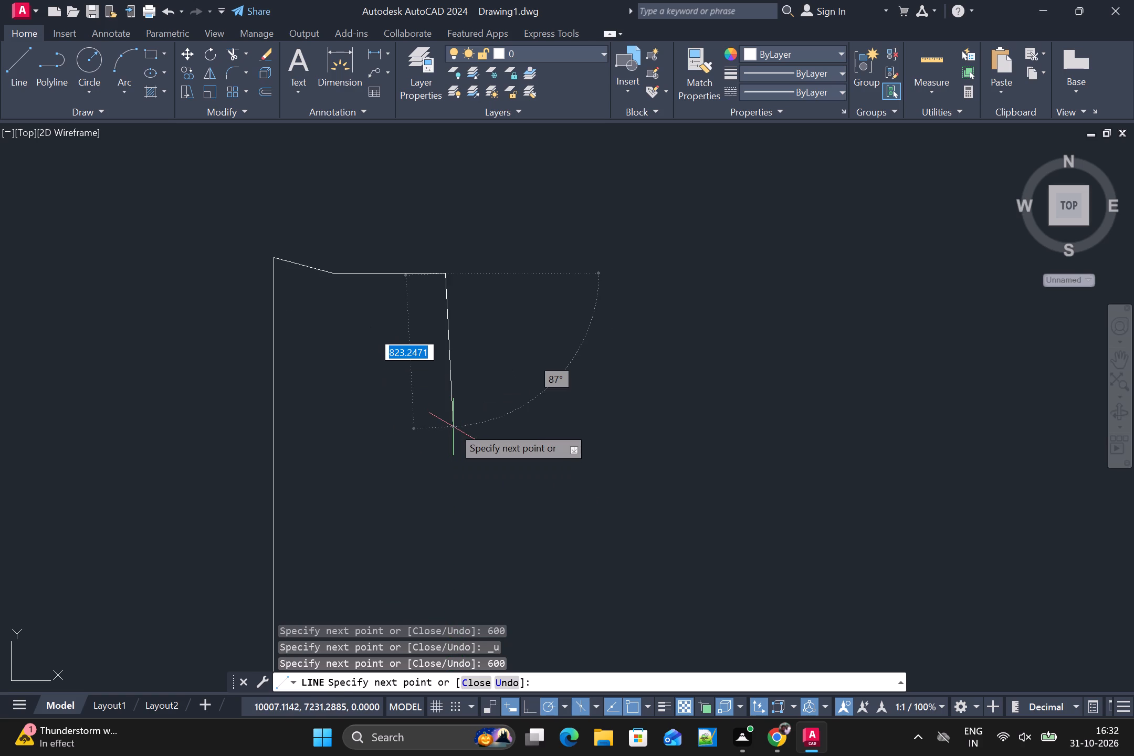
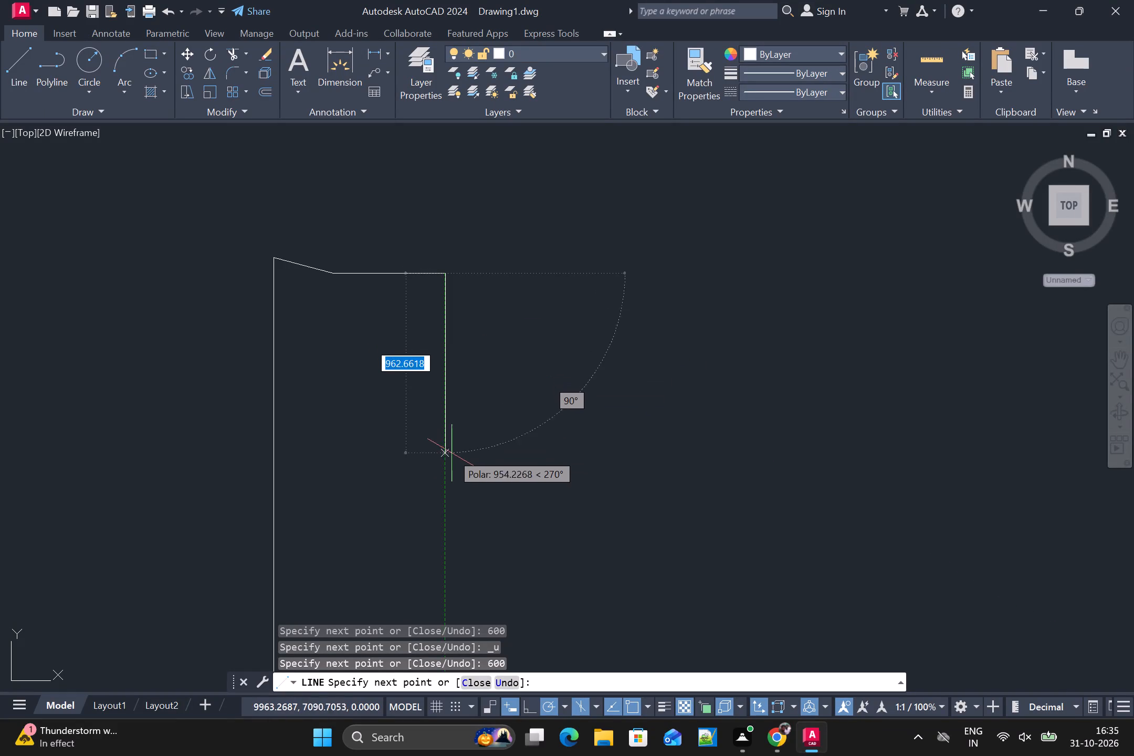
Continue the outline with a 2260 mm segment vertically downward from the right end of the 600 mm horizontal segment.
scroll(452, 545, "down", 1)
middle_click_drag(452, 545, 452, 521)
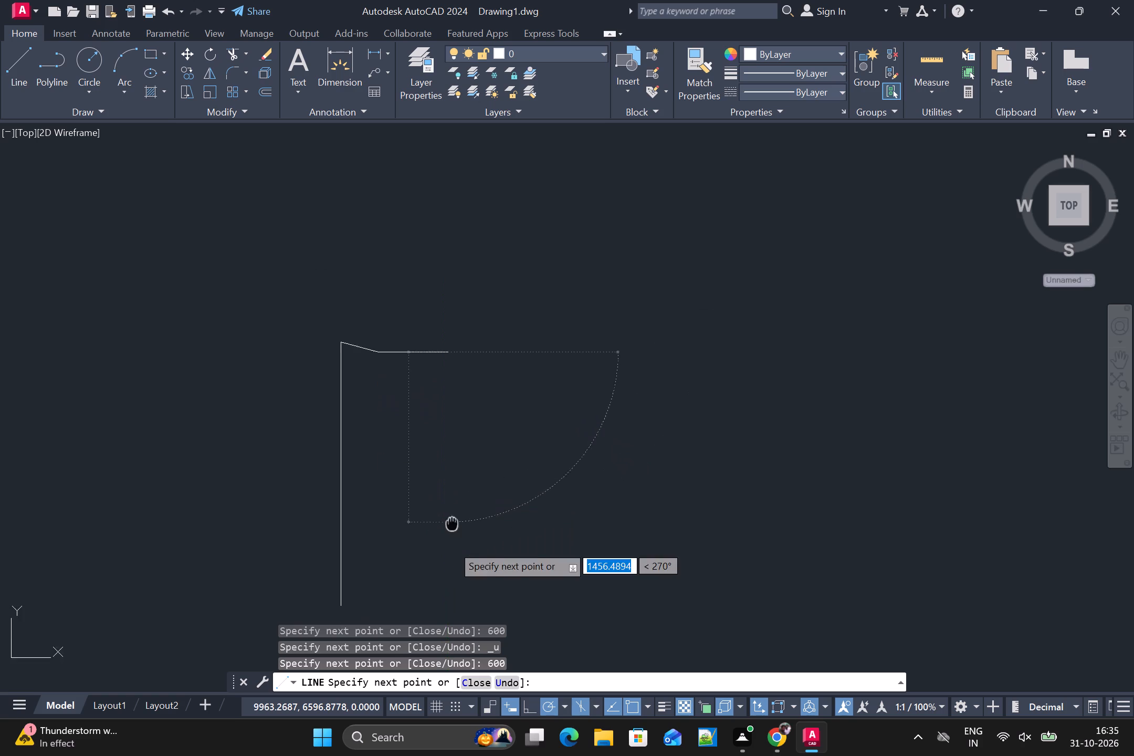
middle_click_drag(452, 521, 459, 402)
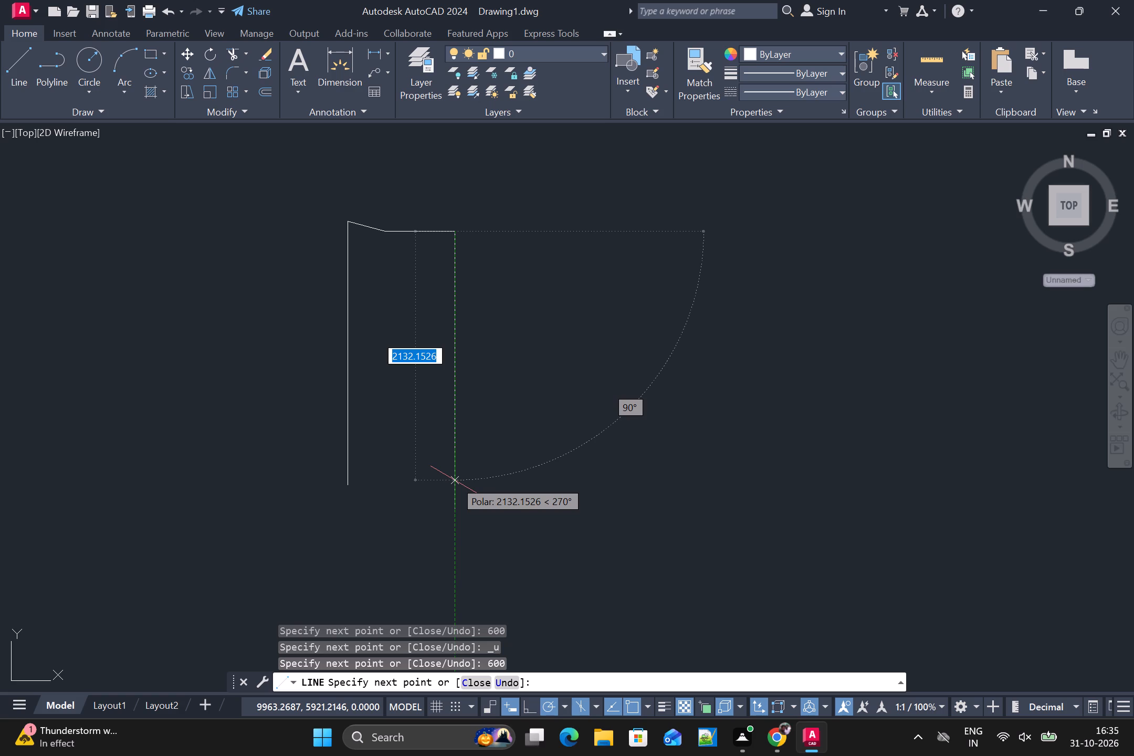
type("22")
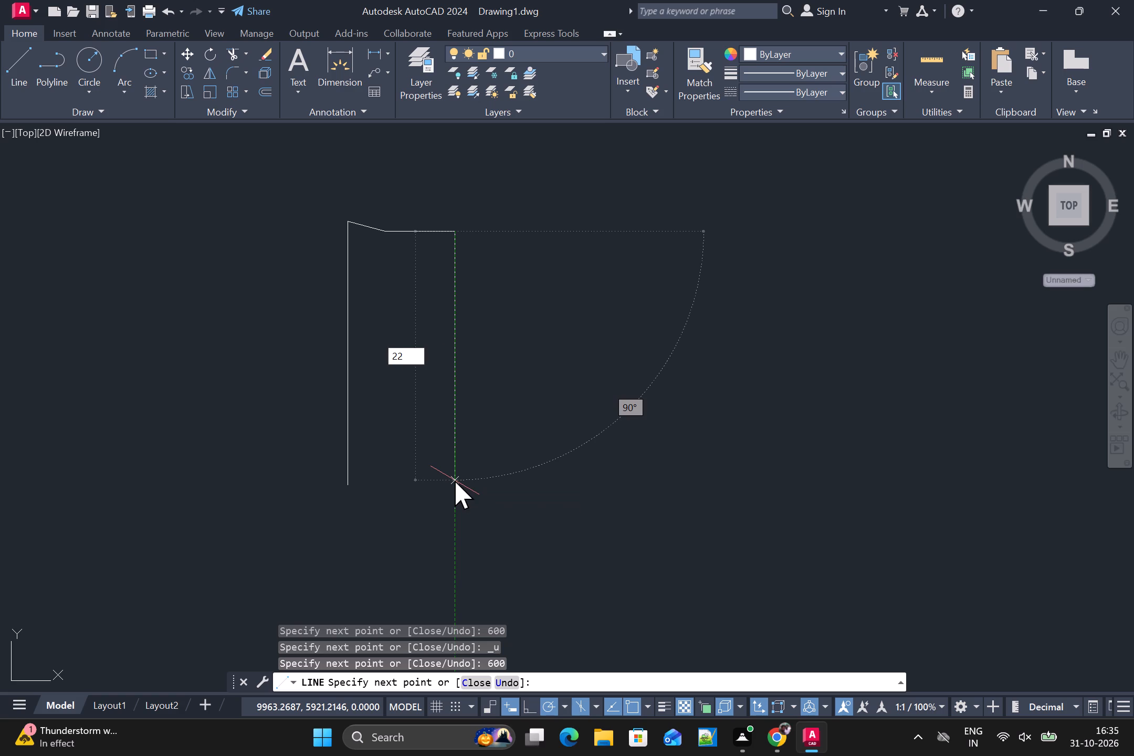
type("60")
key("Return")
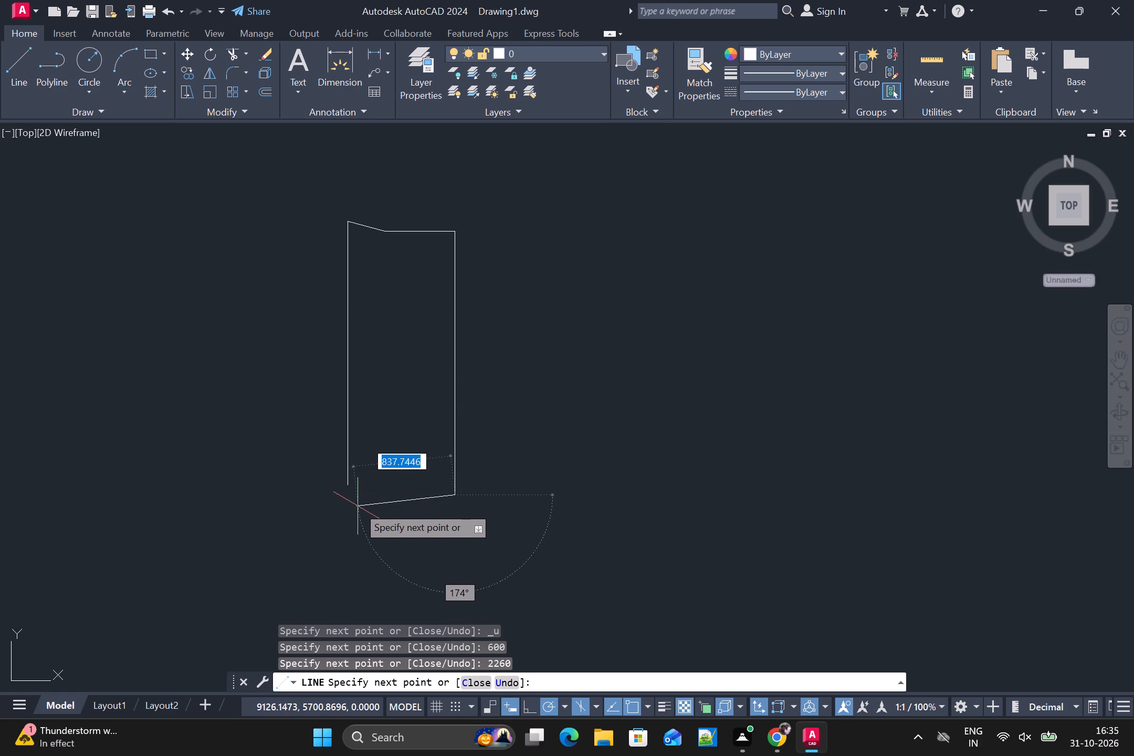
Draw a 600 mm segment down-left about 9° below horizontal, and close the outline at the left vertical's lower end.
scroll(360, 506, "up", 2)
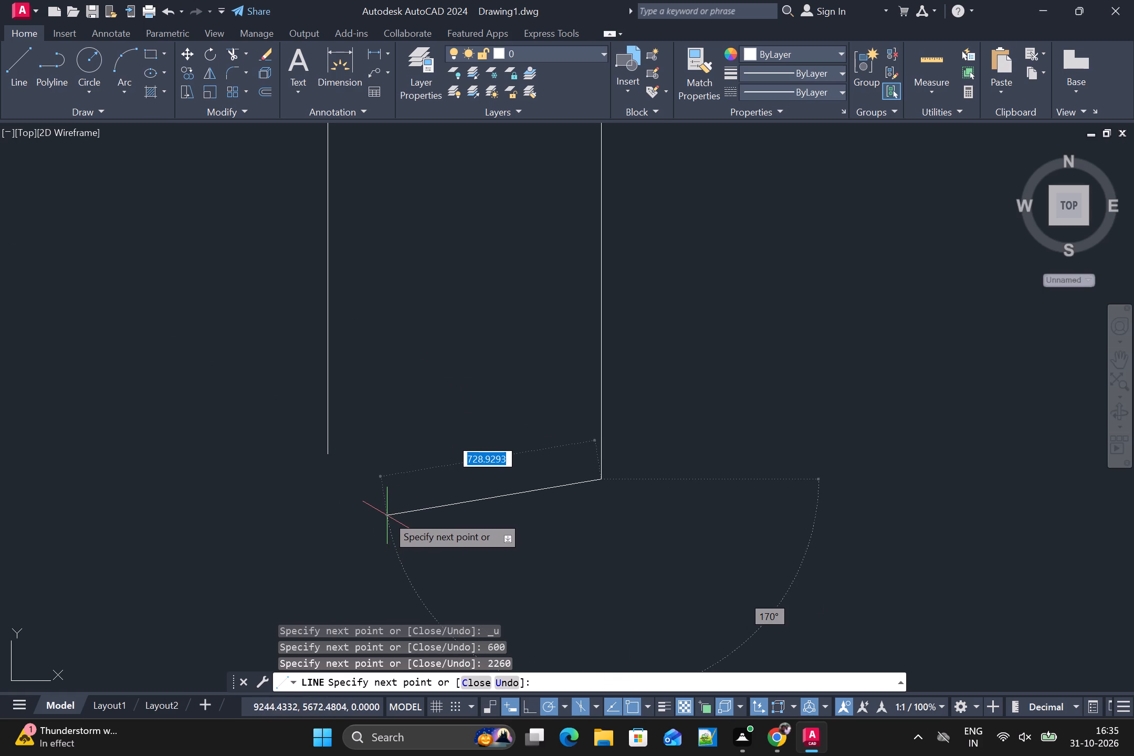
scroll(381, 510, "down", 2)
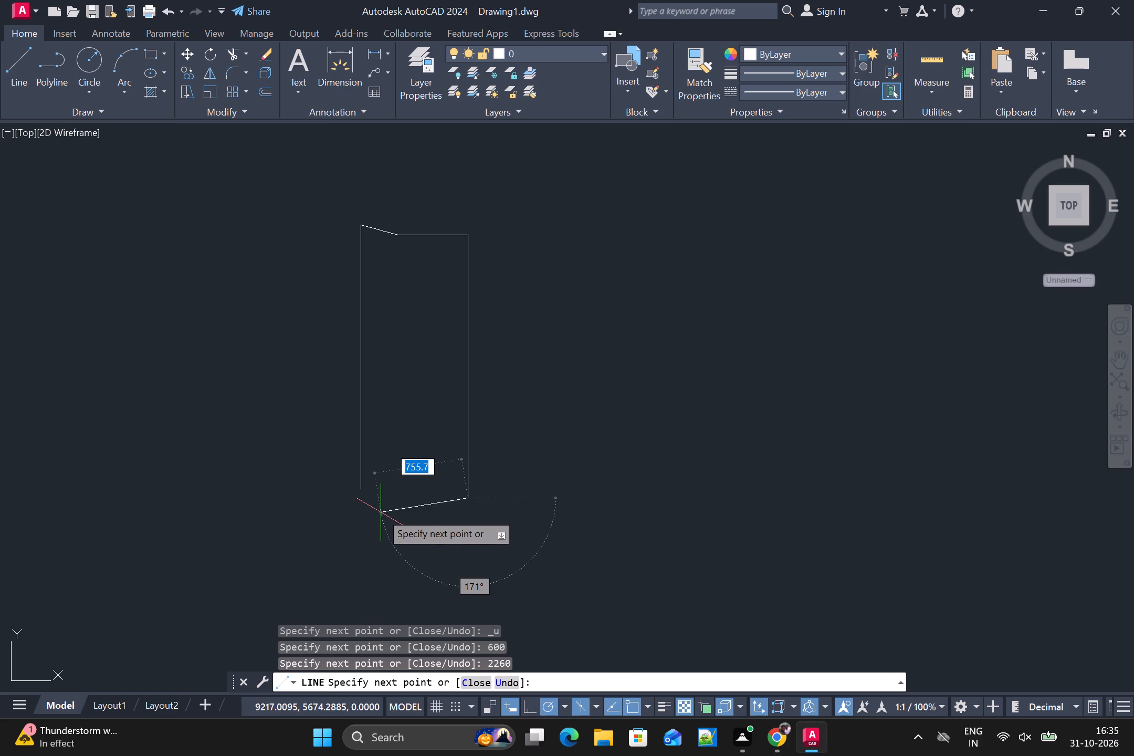
type("600")
key("Return")
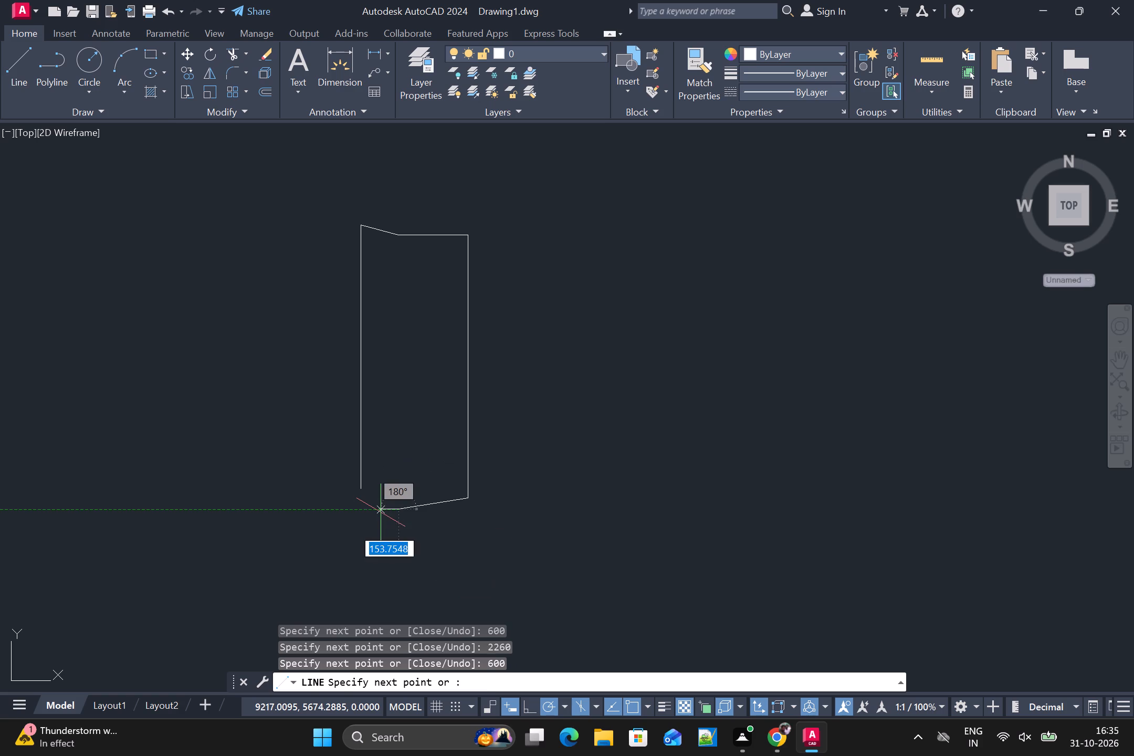
left_click(360, 492)
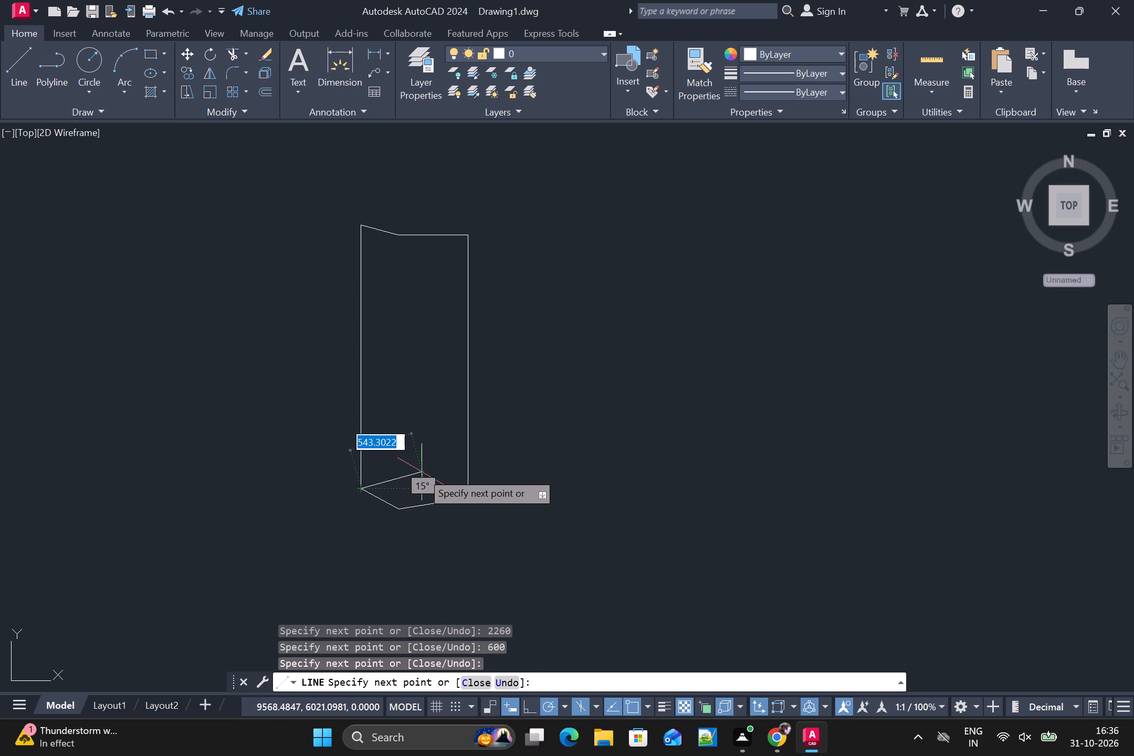
key("Escape")
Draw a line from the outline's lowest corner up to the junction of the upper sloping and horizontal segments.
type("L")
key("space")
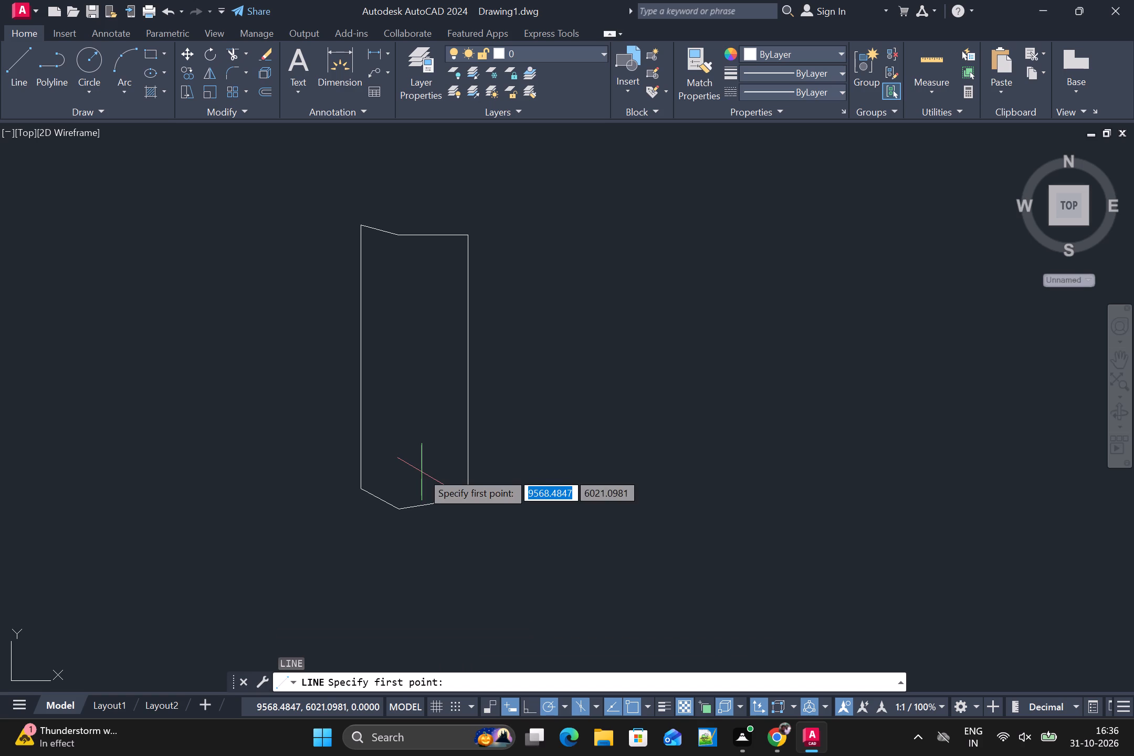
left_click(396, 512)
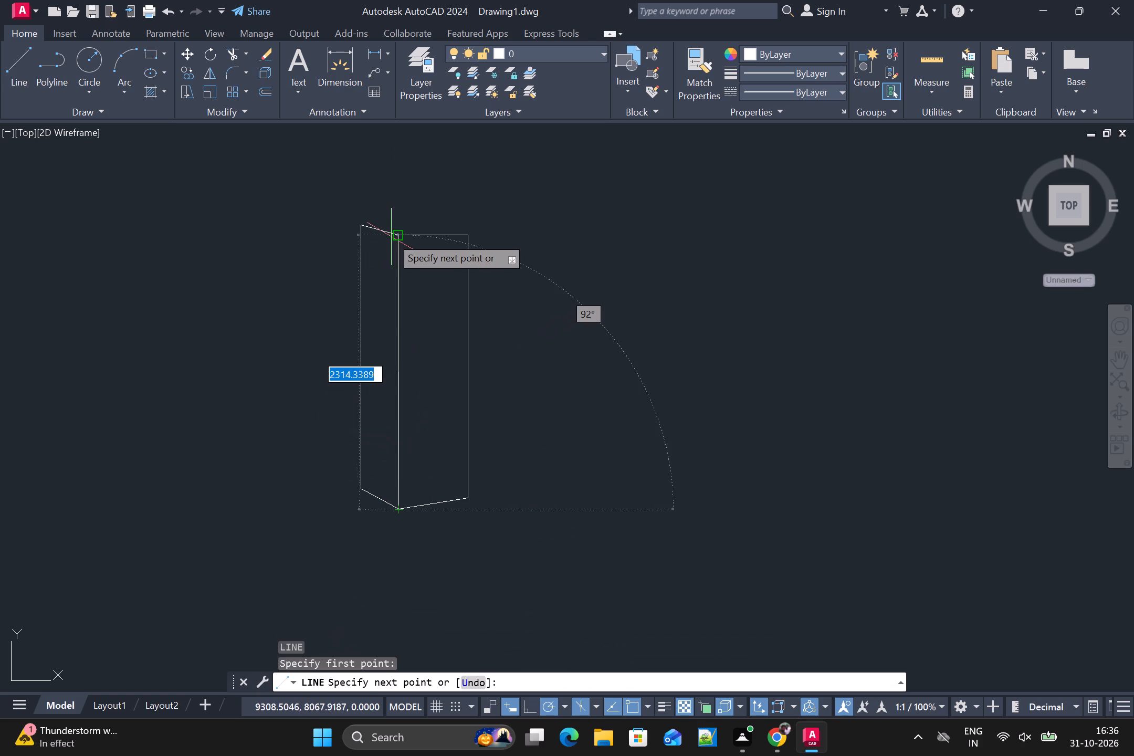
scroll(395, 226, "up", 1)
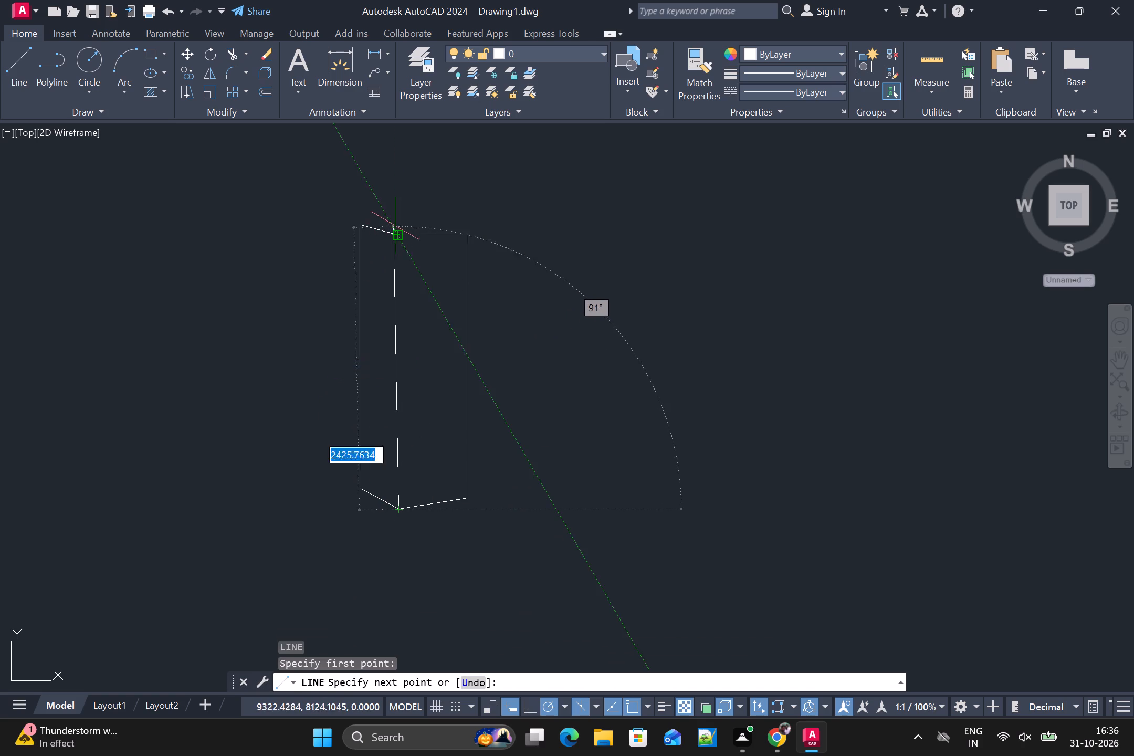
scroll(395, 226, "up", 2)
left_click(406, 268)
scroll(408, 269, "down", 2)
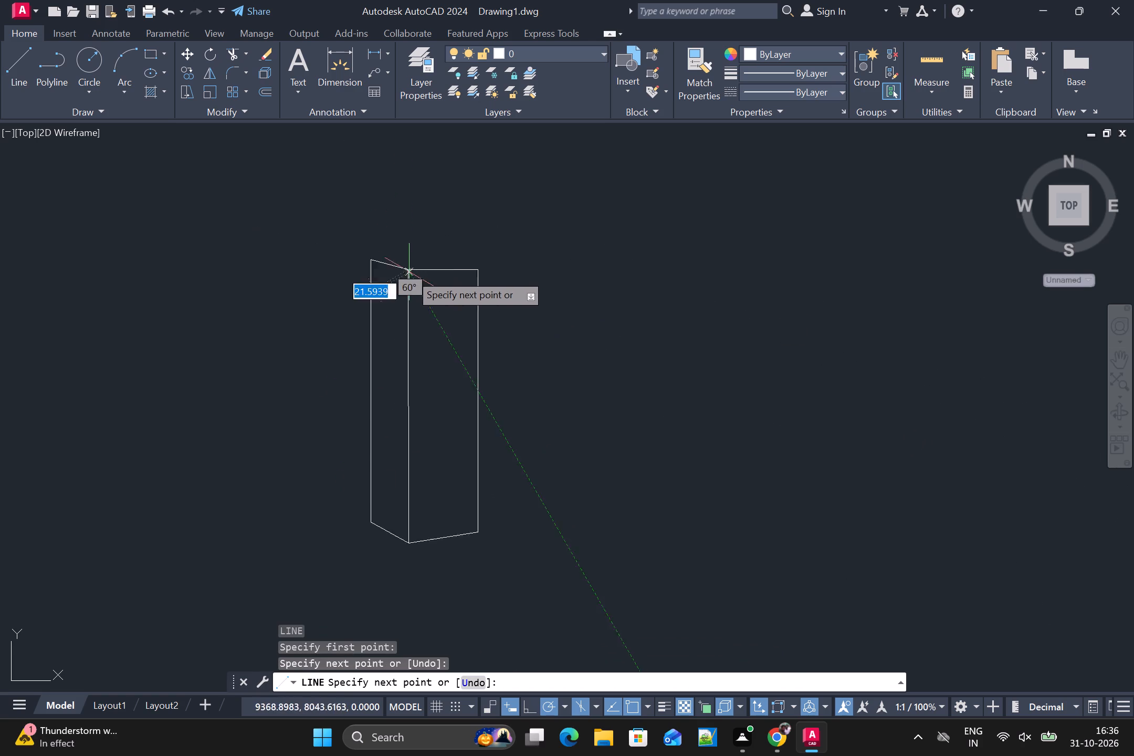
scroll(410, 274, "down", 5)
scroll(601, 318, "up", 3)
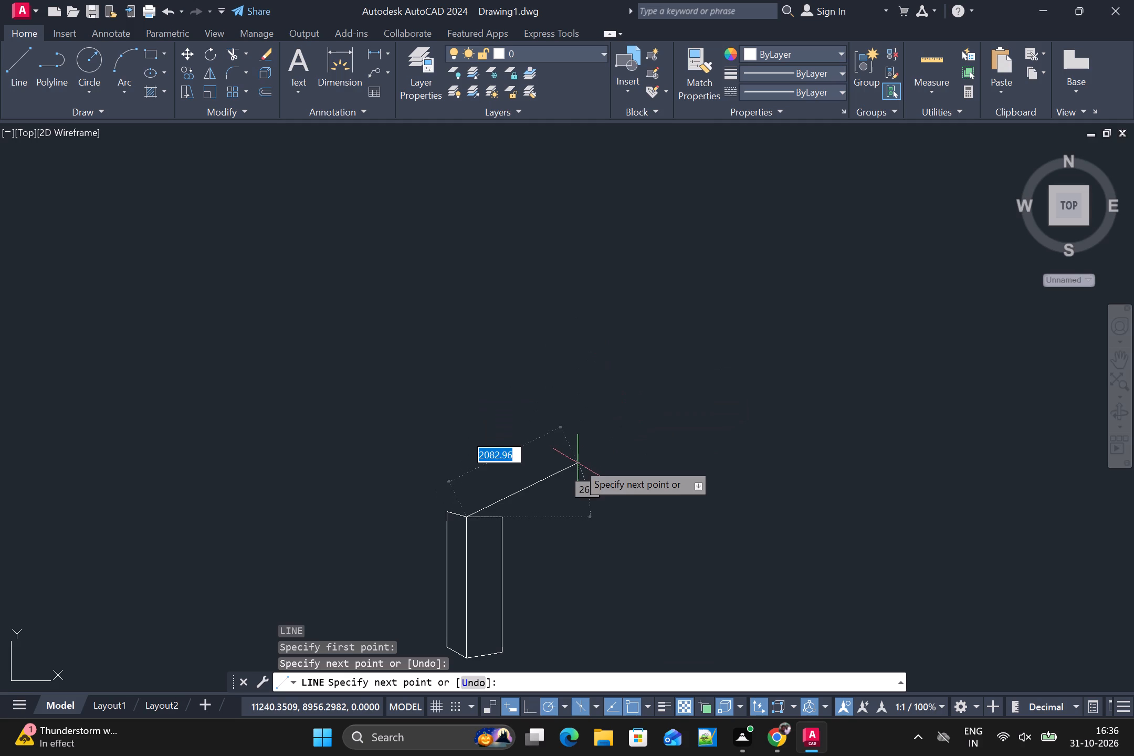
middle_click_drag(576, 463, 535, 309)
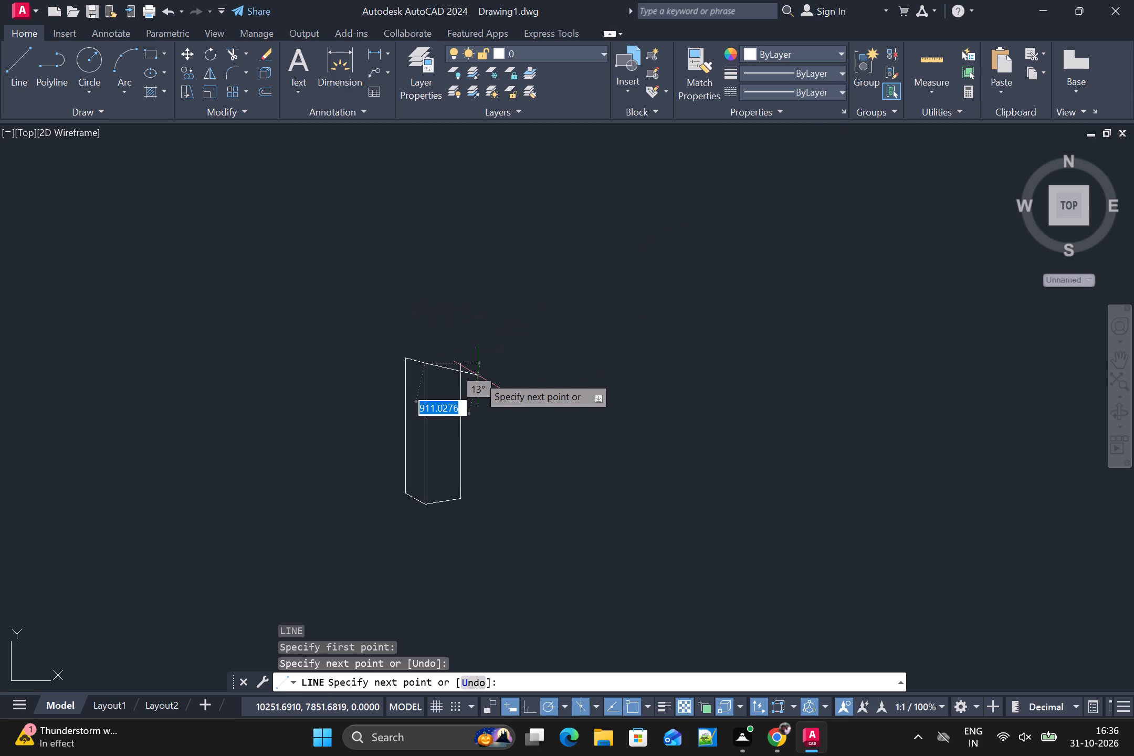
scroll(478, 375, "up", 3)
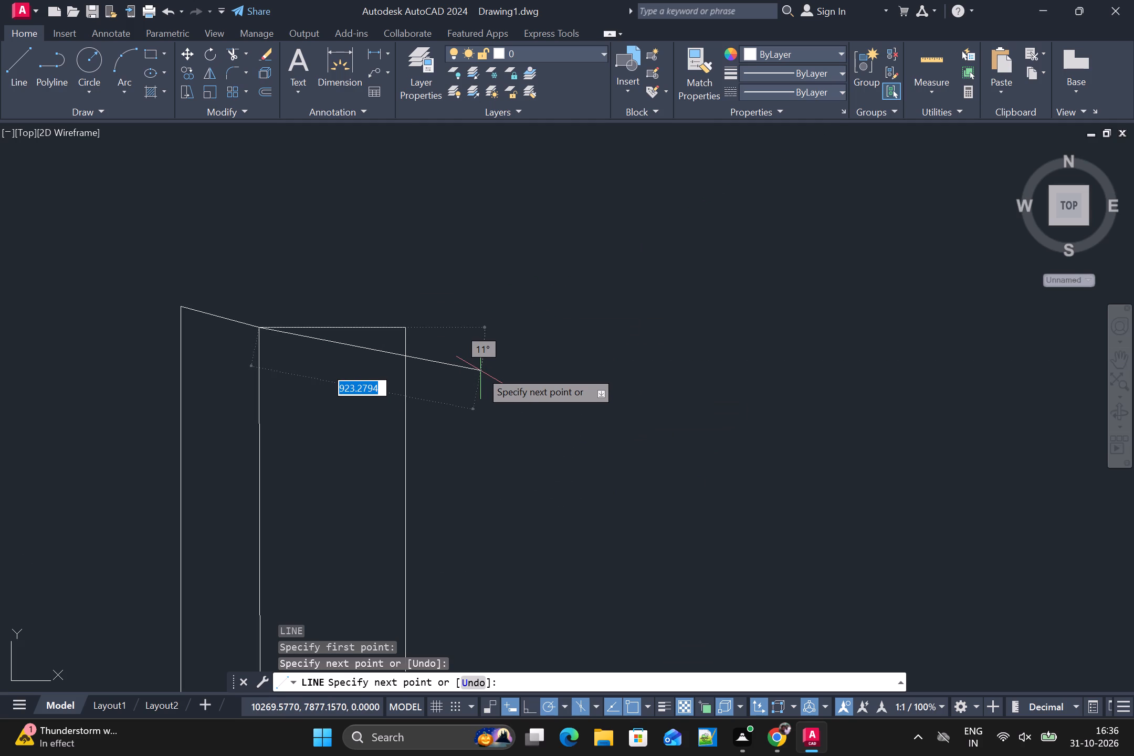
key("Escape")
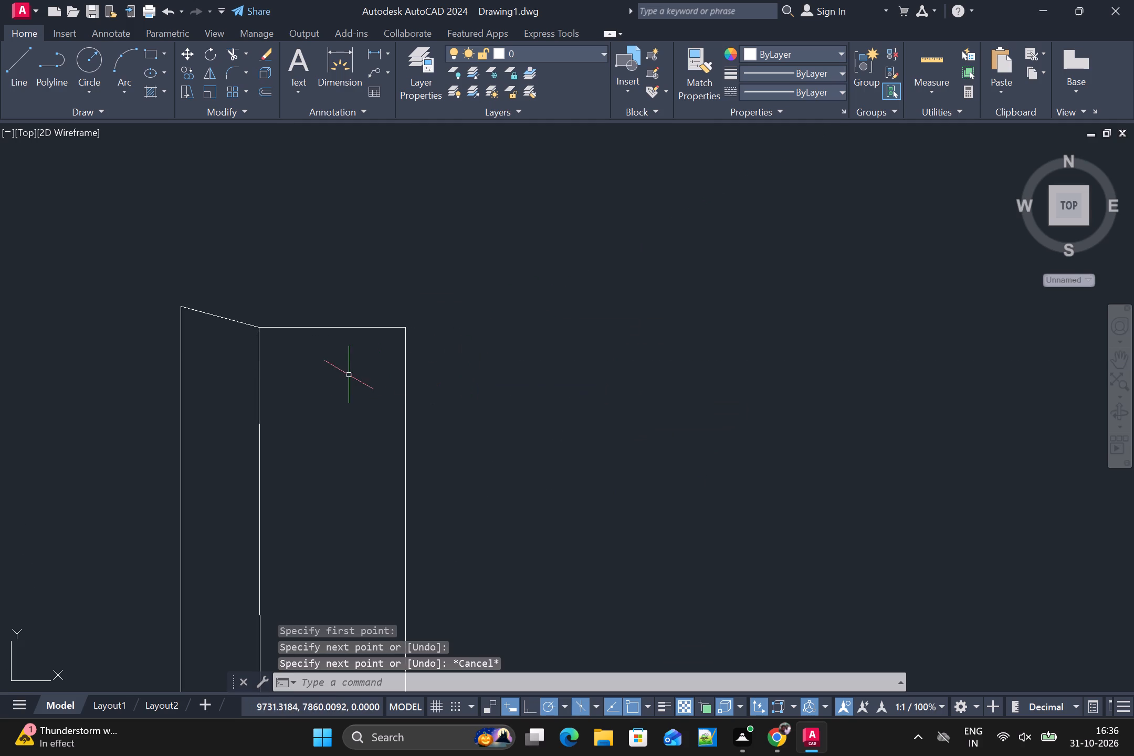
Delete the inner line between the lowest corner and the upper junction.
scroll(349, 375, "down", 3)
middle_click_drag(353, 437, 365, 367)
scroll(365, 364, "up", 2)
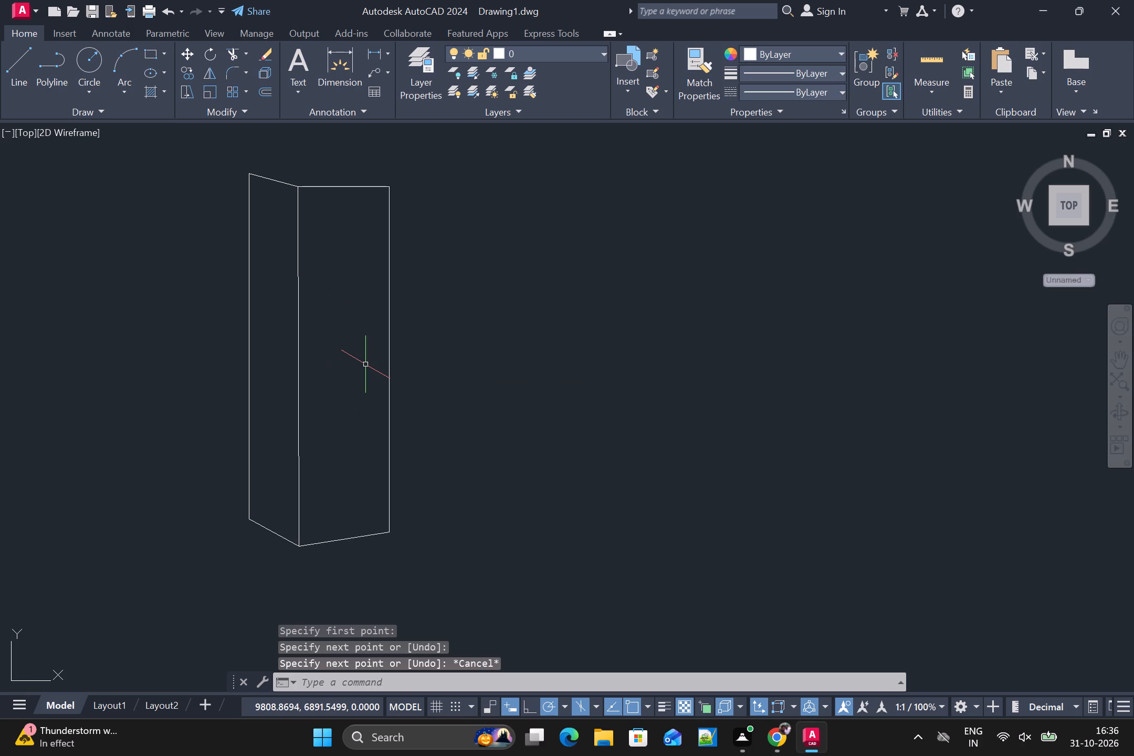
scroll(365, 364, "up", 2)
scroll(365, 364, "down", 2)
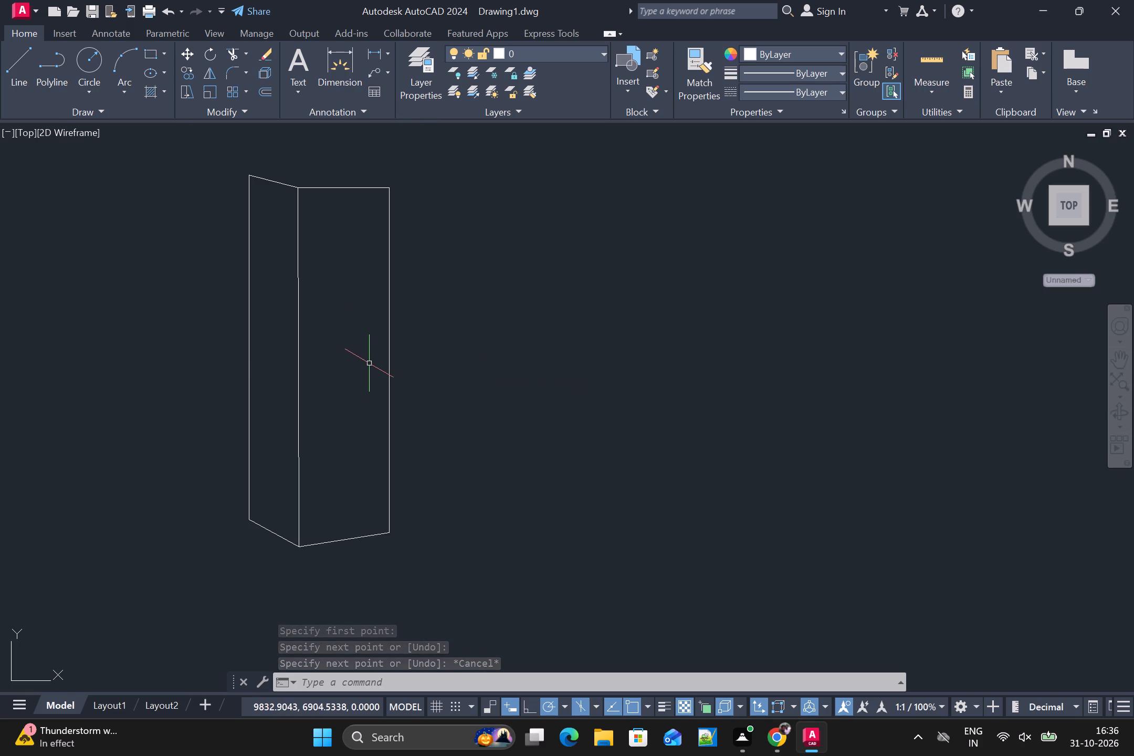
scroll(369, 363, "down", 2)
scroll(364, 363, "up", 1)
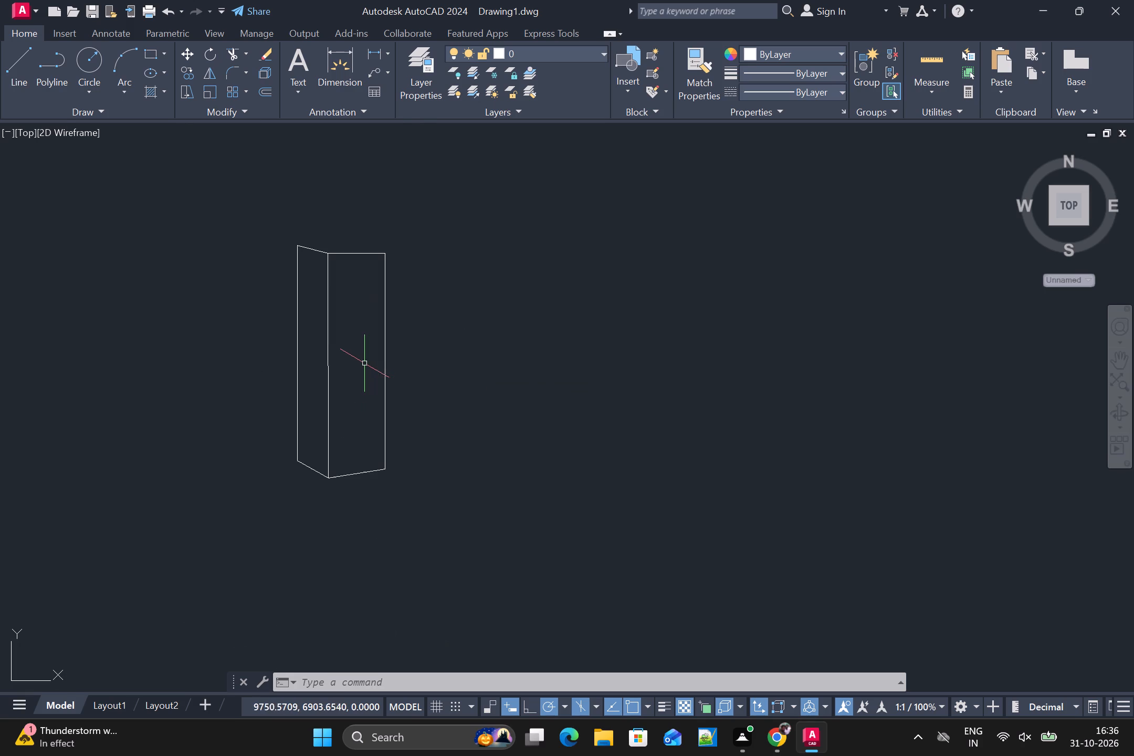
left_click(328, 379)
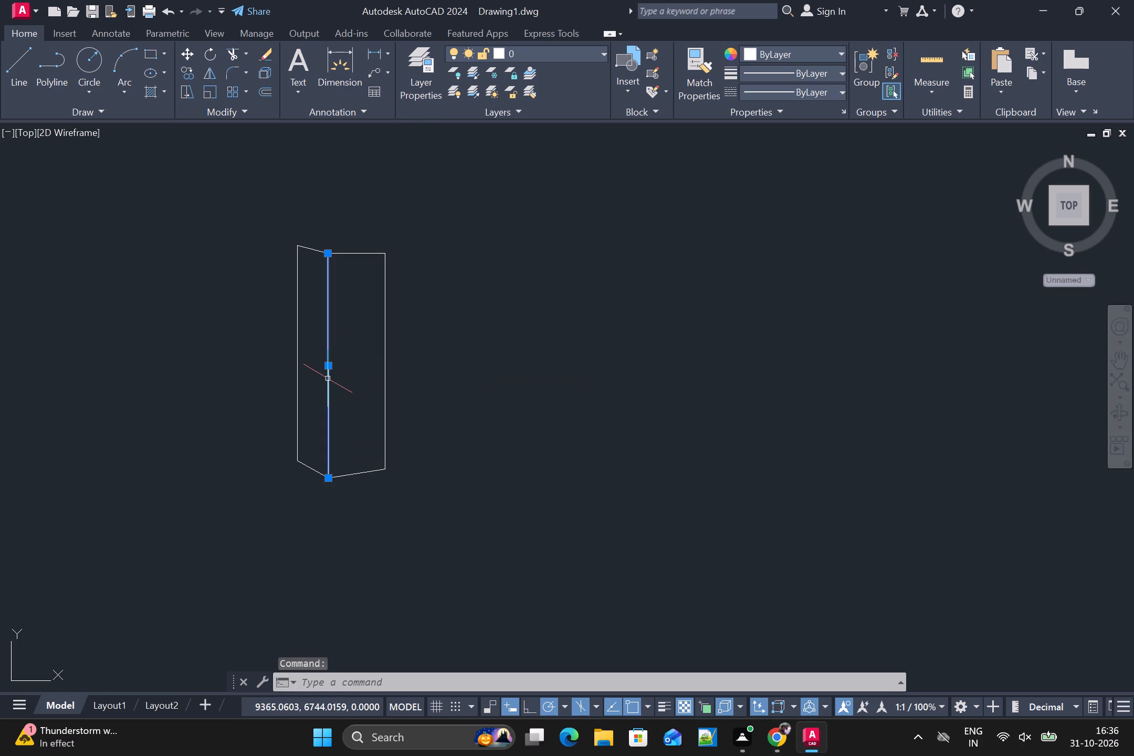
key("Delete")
Draw a line from the outline's lowest corner up to the junction of the upper sloping and horizontal segments.
key("l")
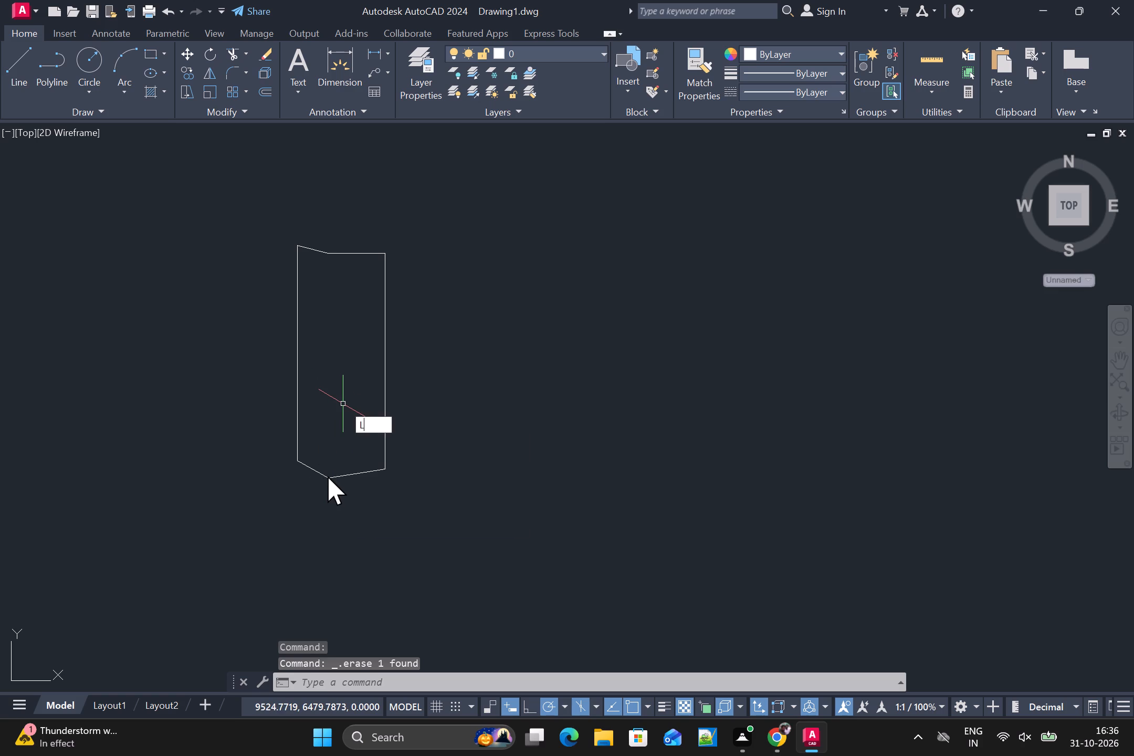
key("space")
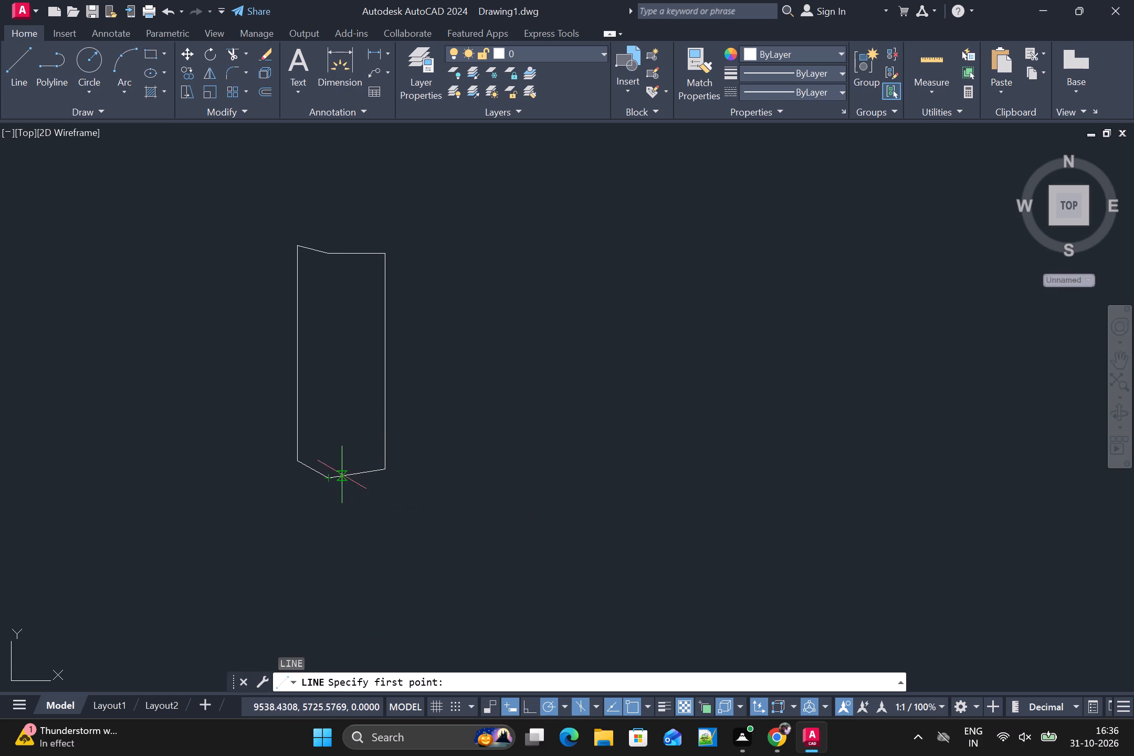
left_click(328, 477)
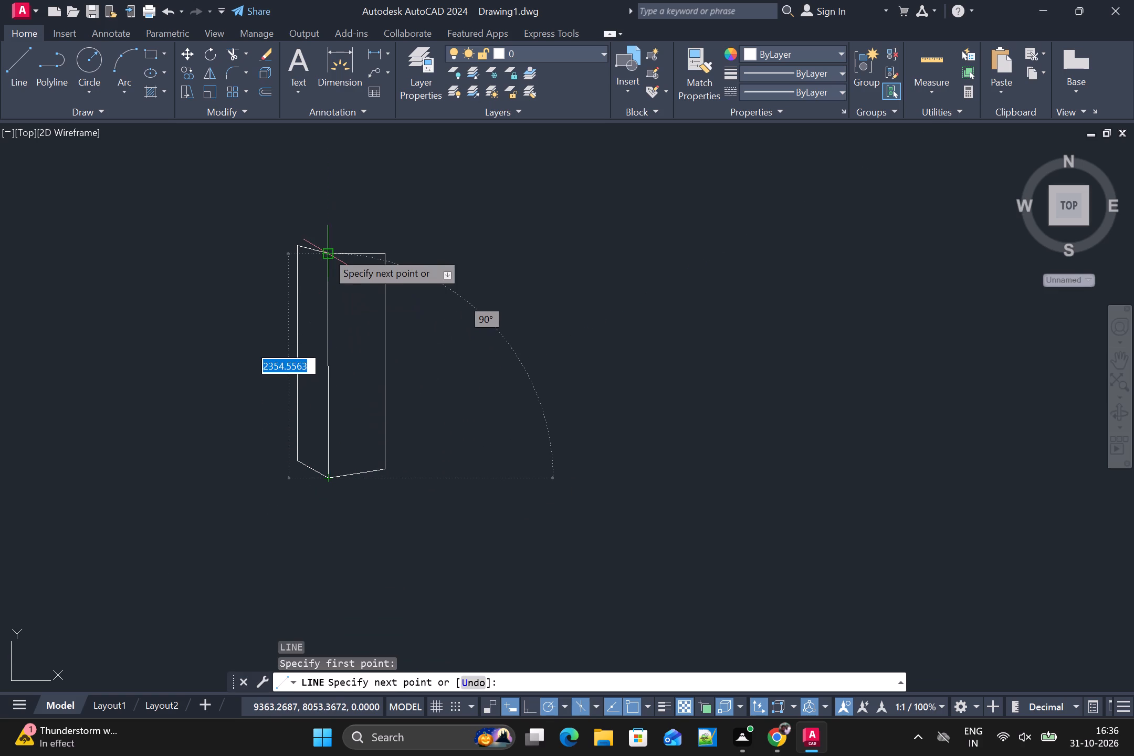
left_click(327, 252)
key("space")
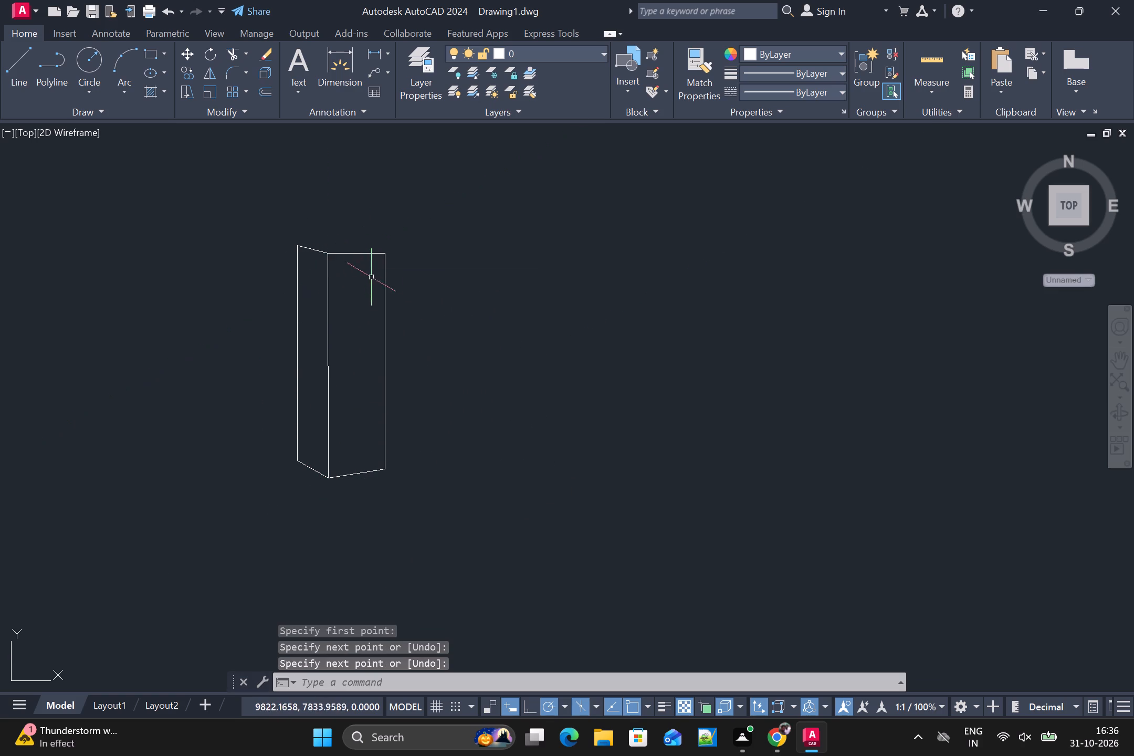
Examine the inner line up close to check whether it runs straight and vertical.
middle_click_drag(462, 364, 477, 340)
scroll(338, 355, "up", 4)
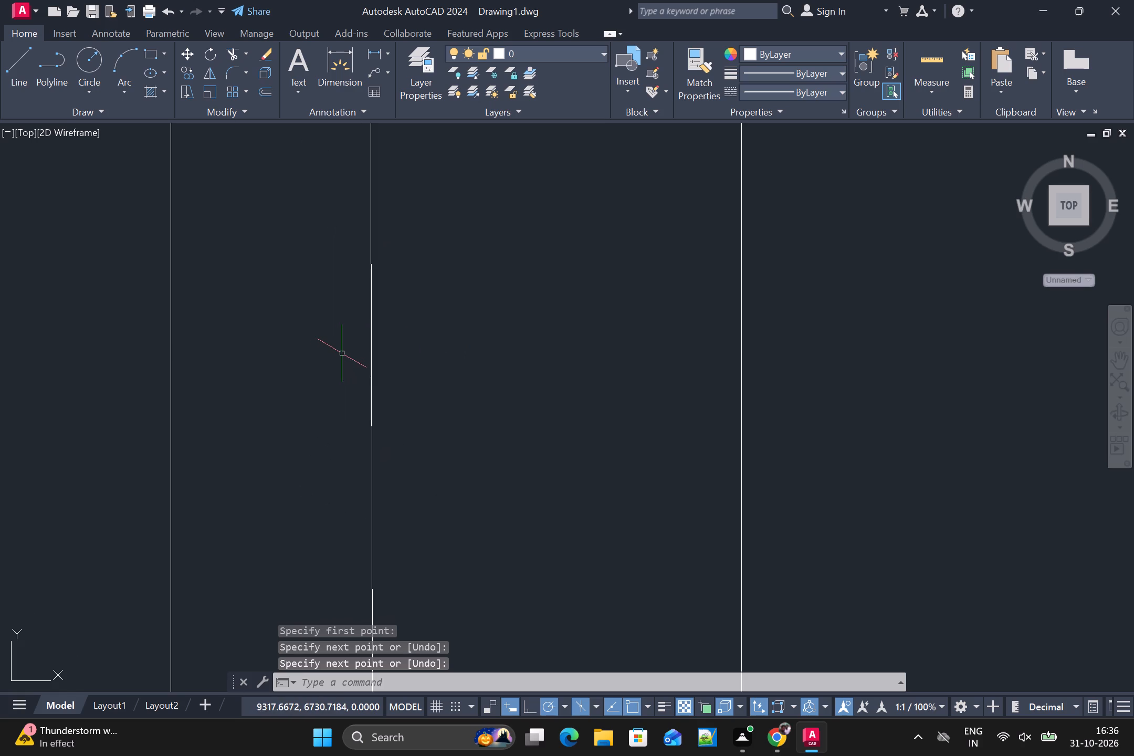
scroll(343, 353, "up", 5)
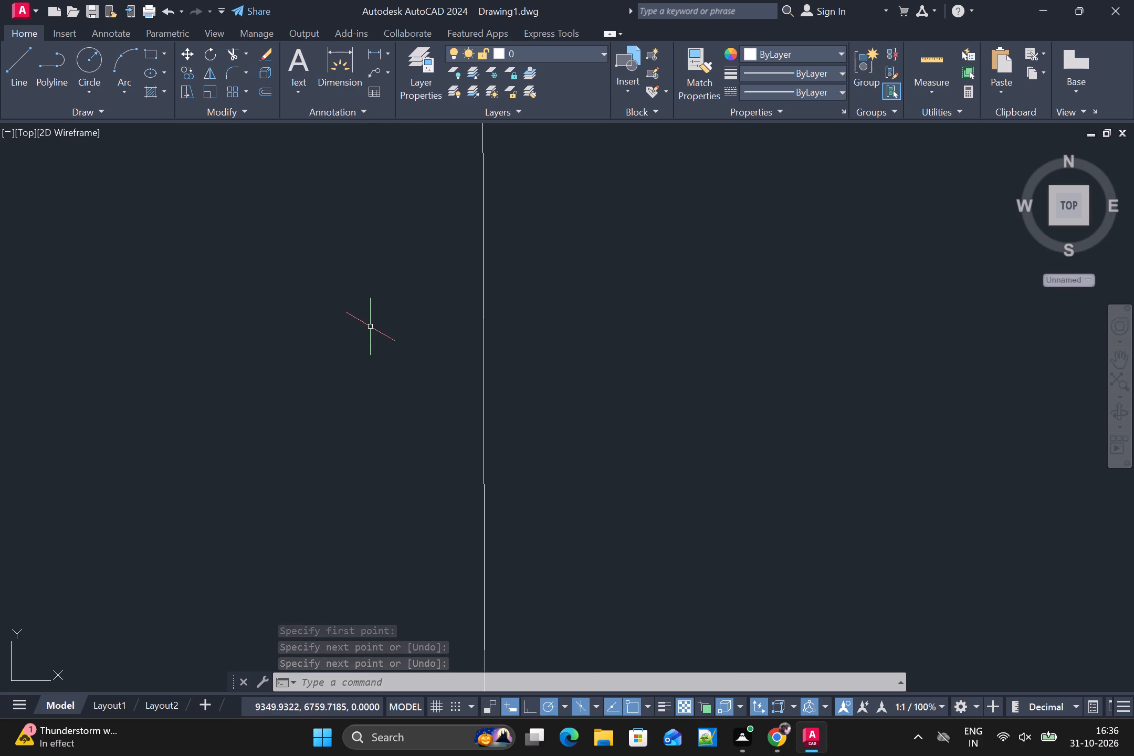
scroll(370, 327, "up", 1)
scroll(370, 327, "down", 11)
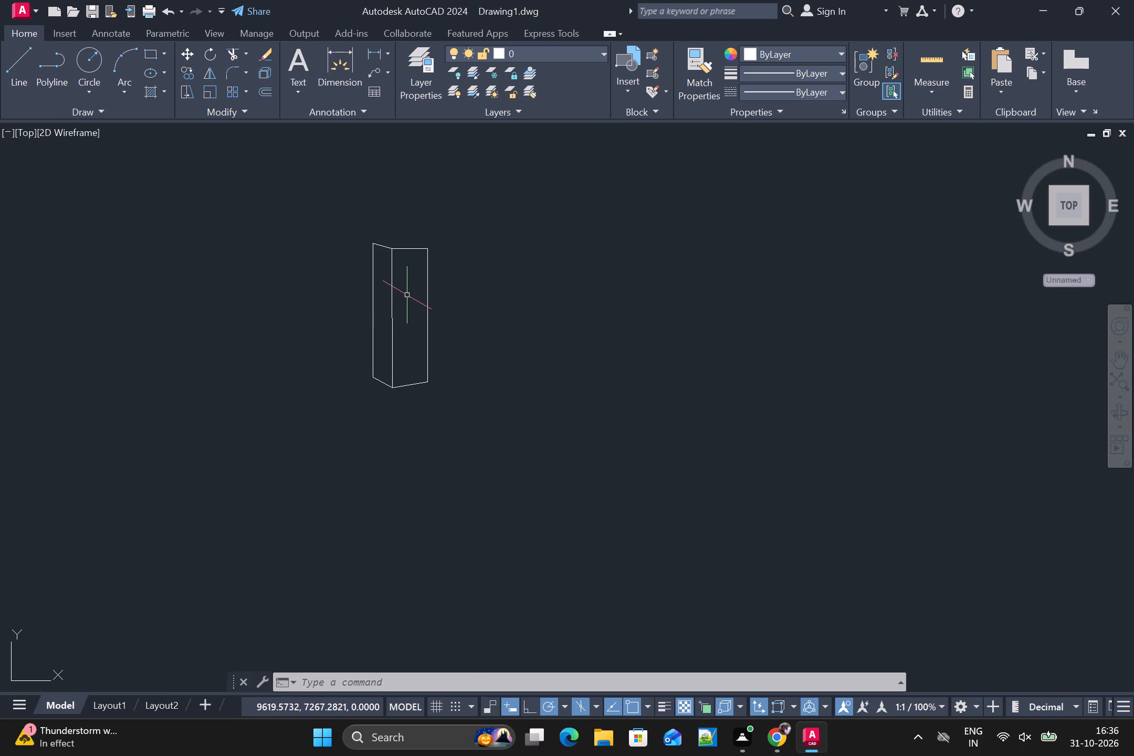
Fillet the outline's right vertical side with the inner near-vertical line.
key("f")
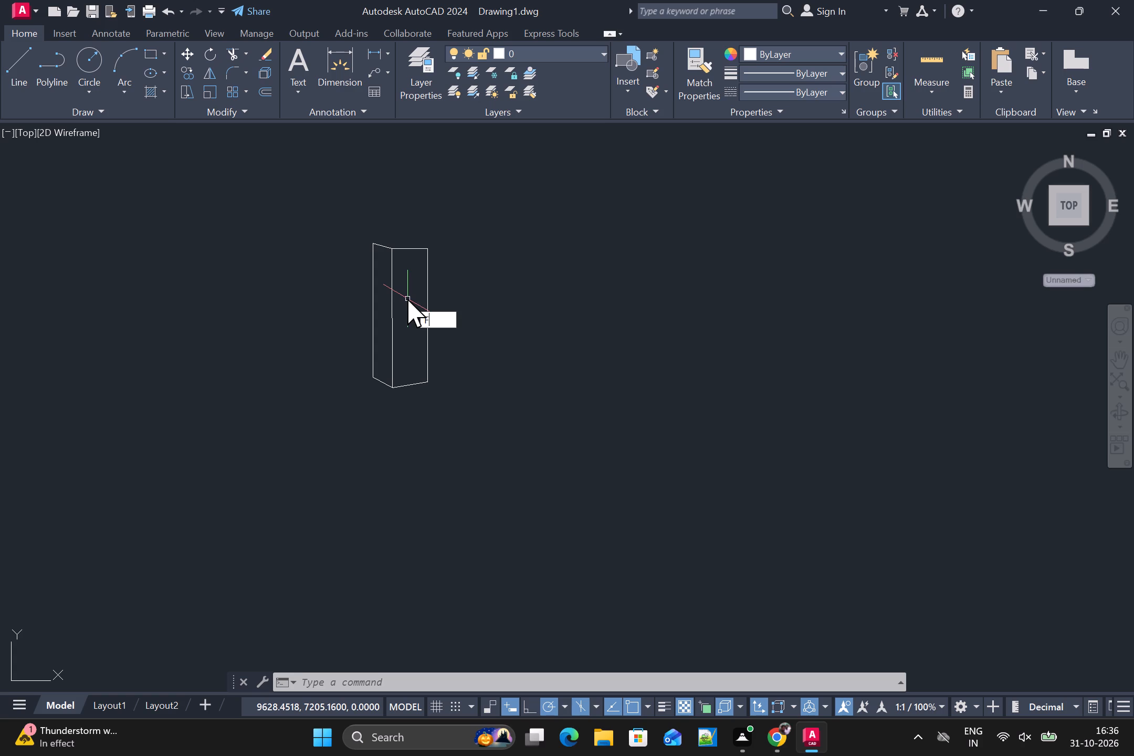
key("space")
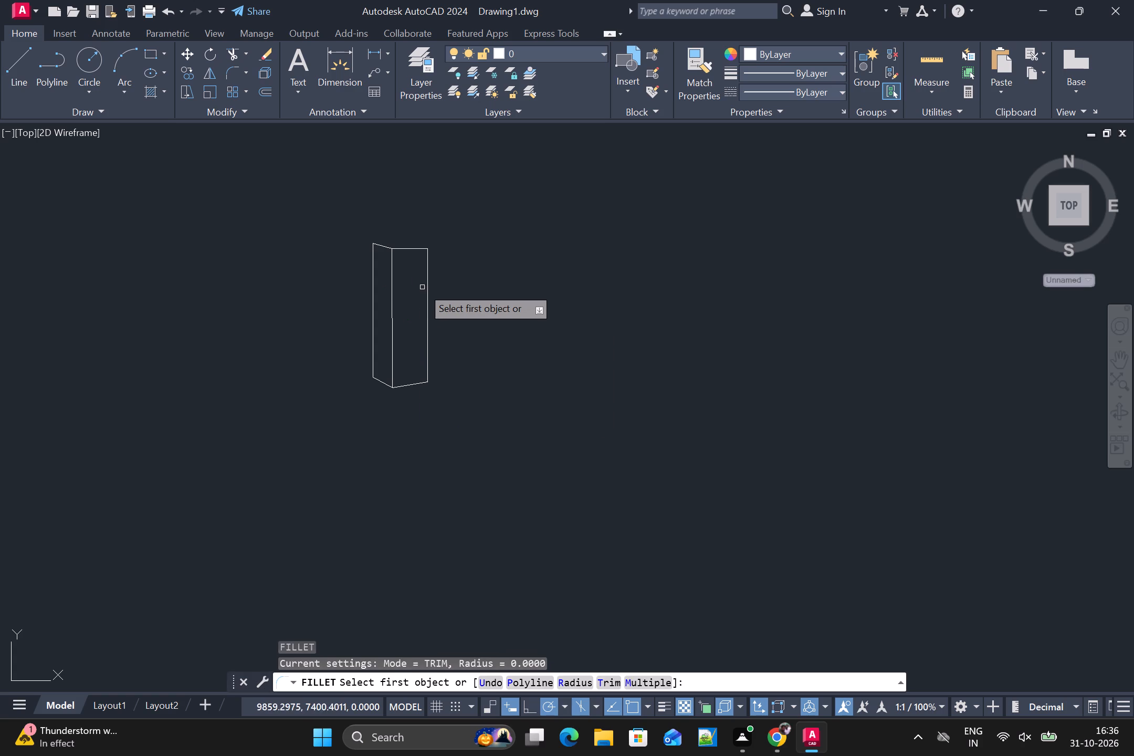
left_click(427, 284)
scroll(421, 283, "up", 2)
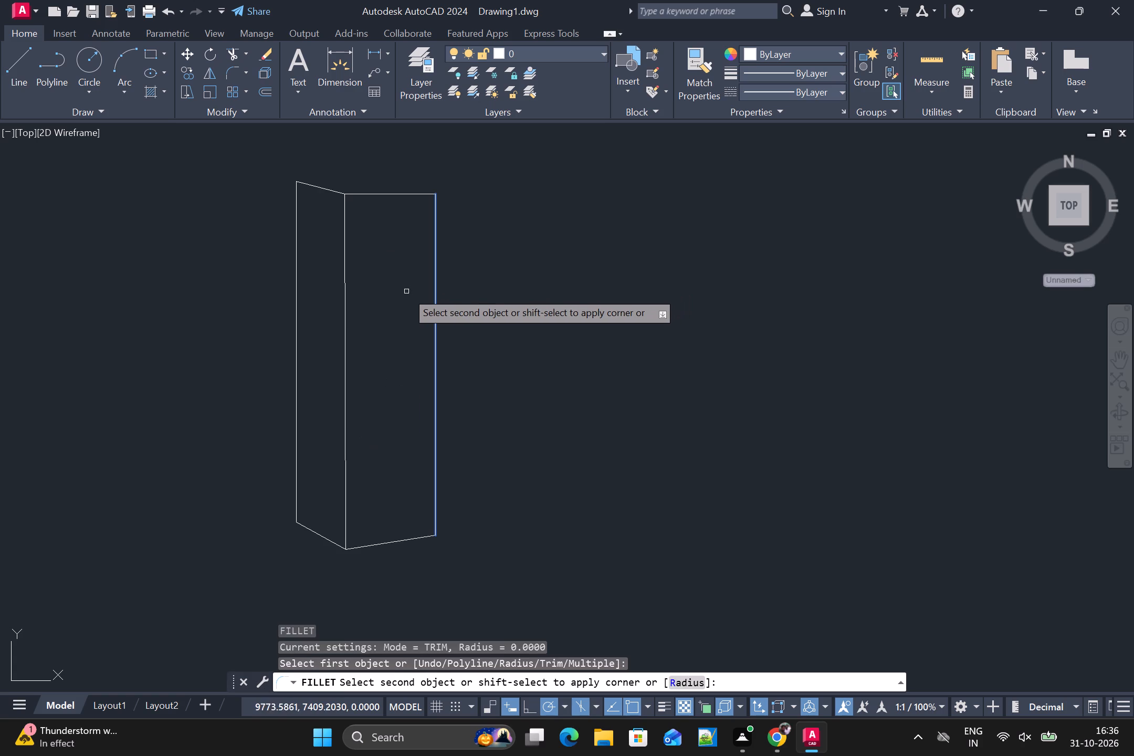
left_click(342, 313)
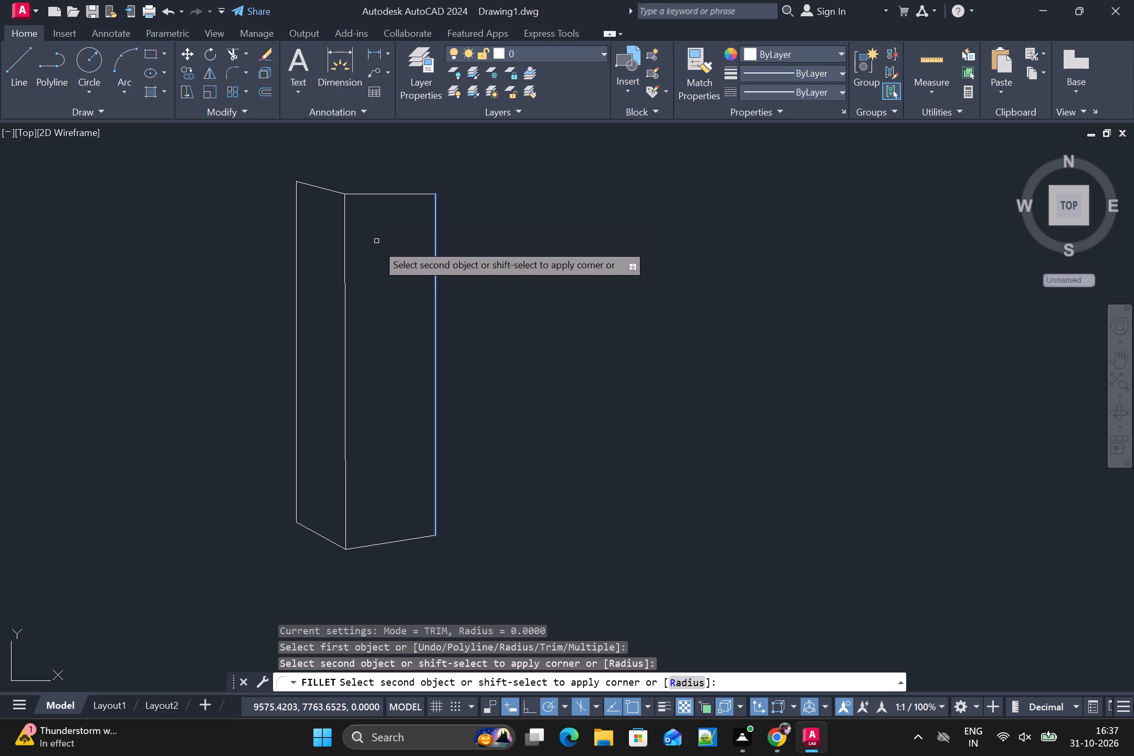
scroll(450, 360, "down", 4)
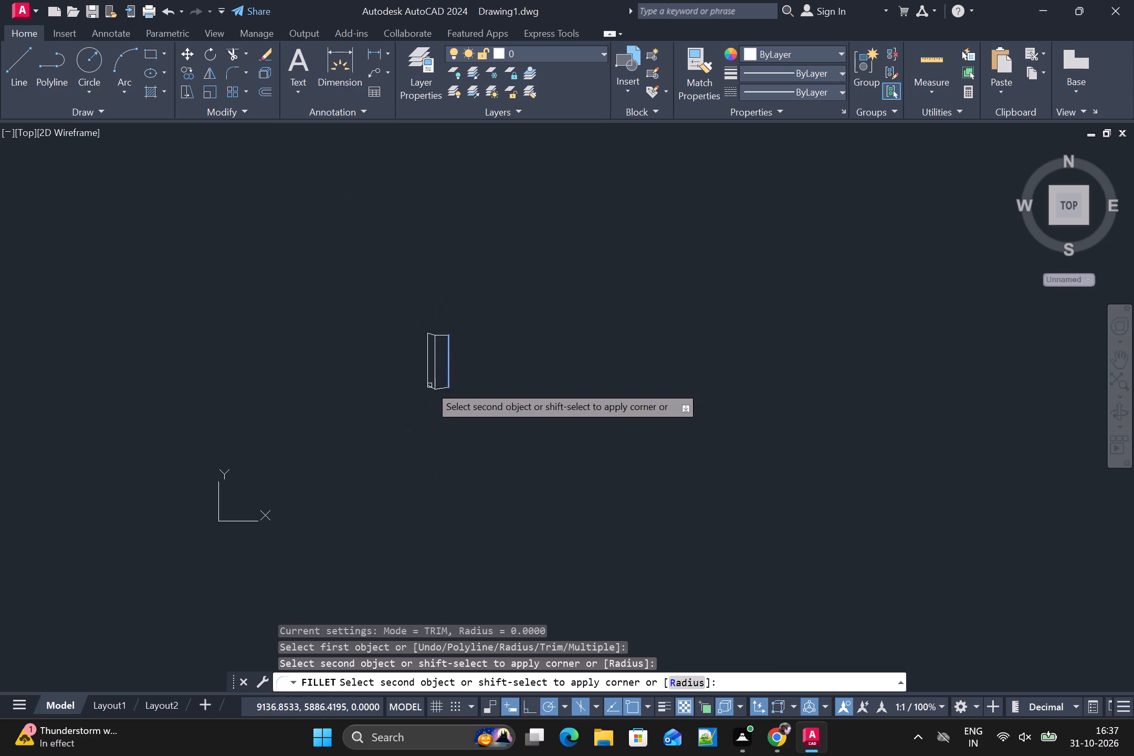
scroll(443, 372, "up", 4)
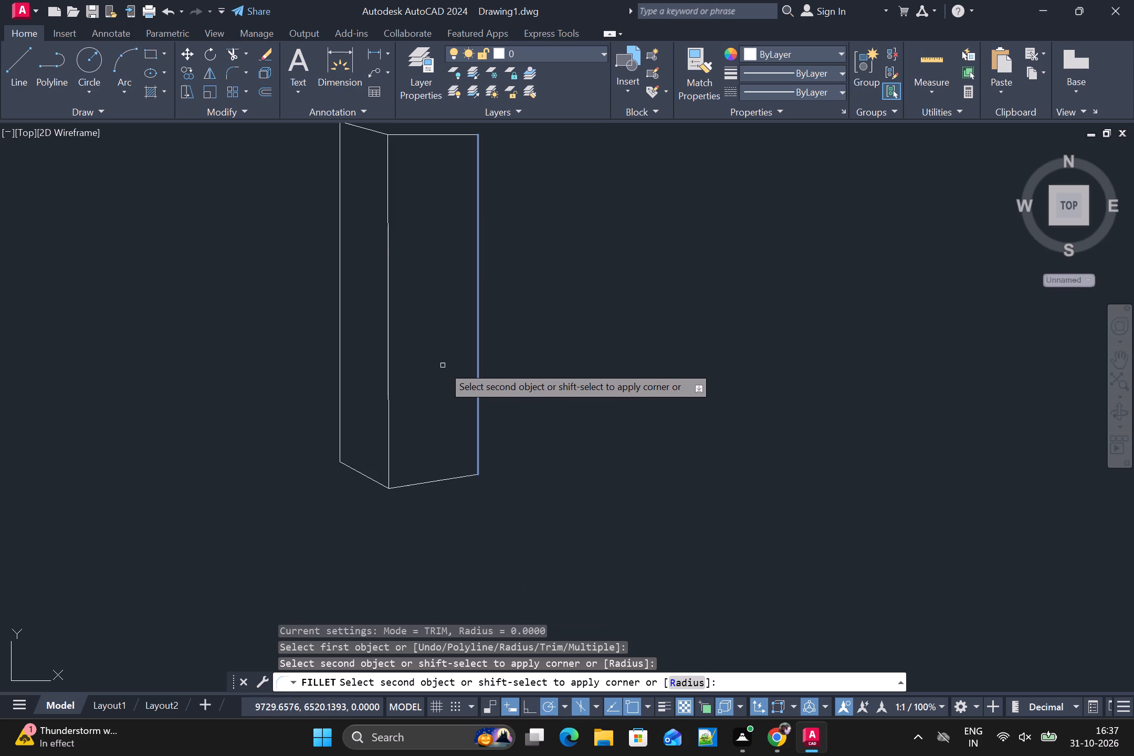
key("space")
left_click(386, 359)
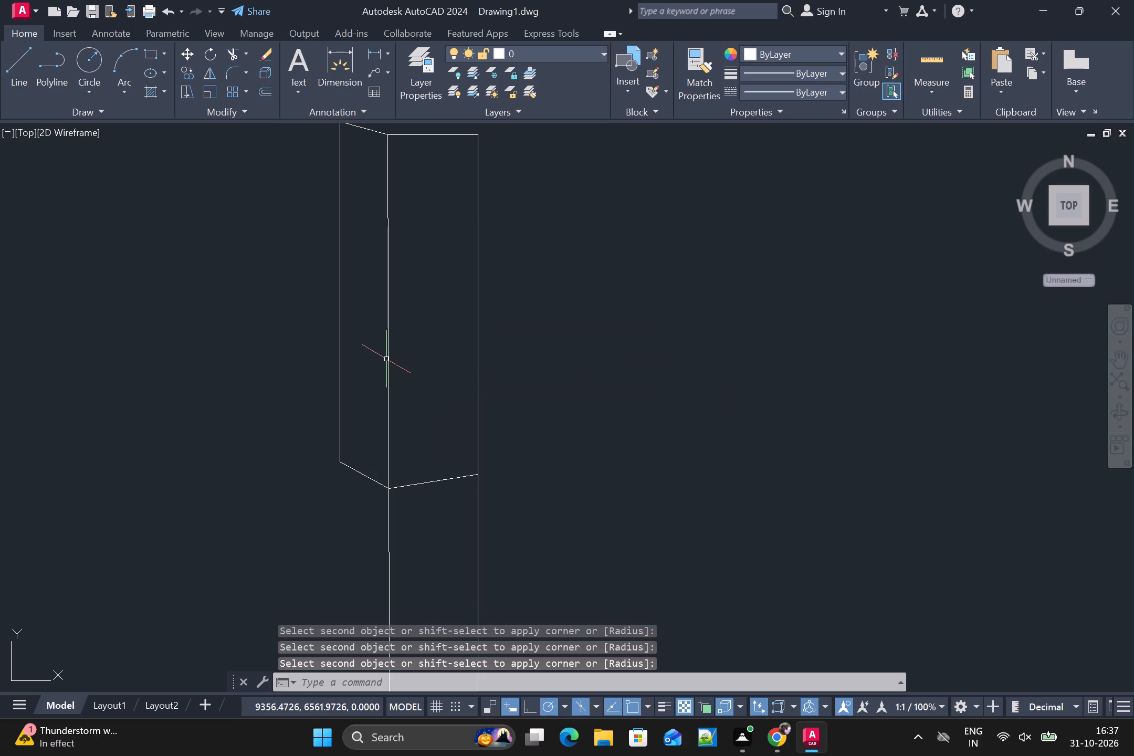
Undo the fillet between the outline's right vertical side and the inner near-vertical line.
scroll(442, 365, "down", 5)
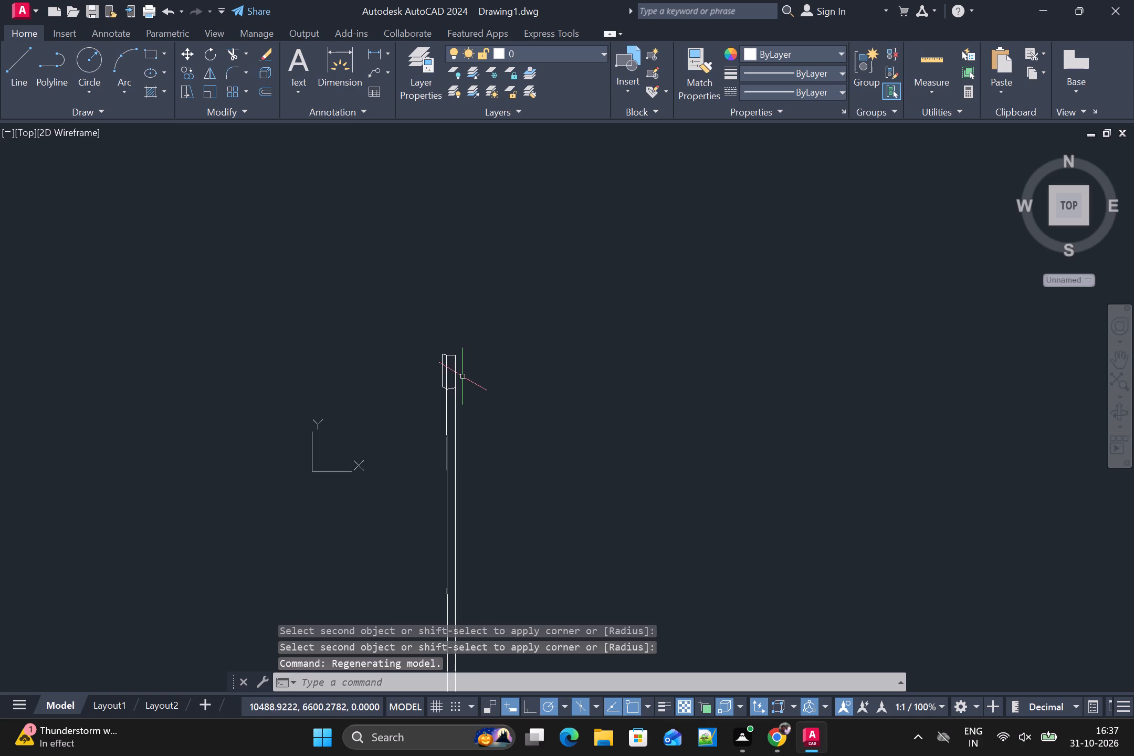
key("ctrl+z")
key("ctrl+z")
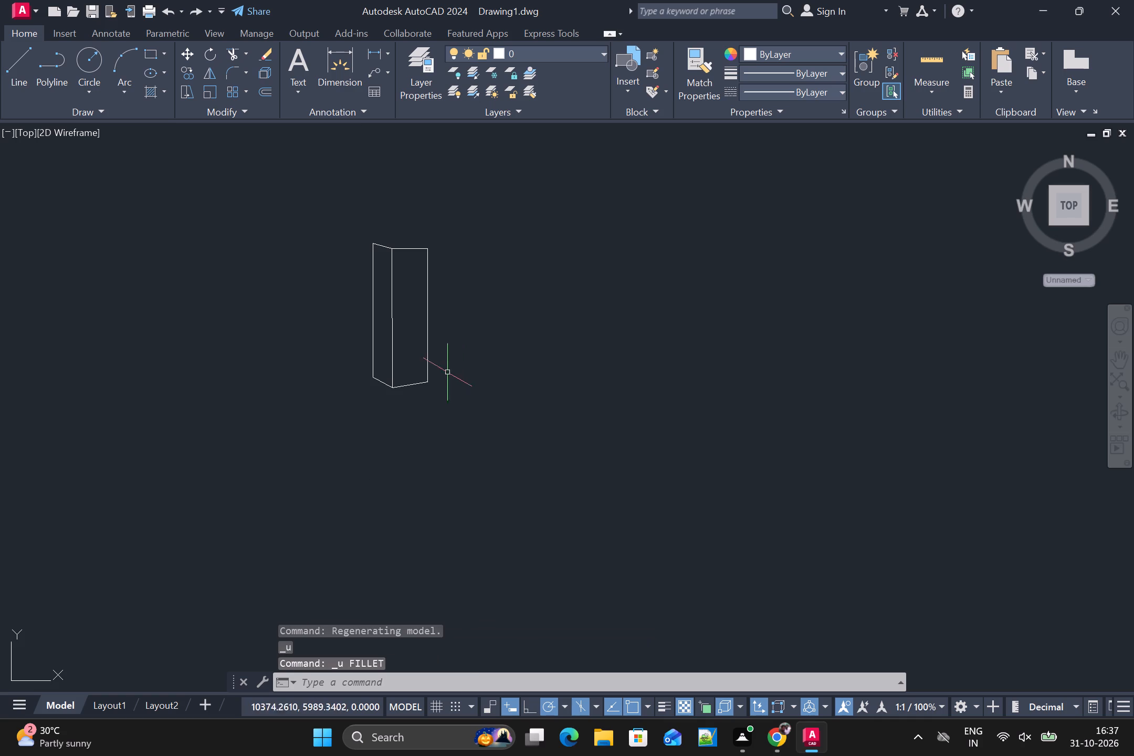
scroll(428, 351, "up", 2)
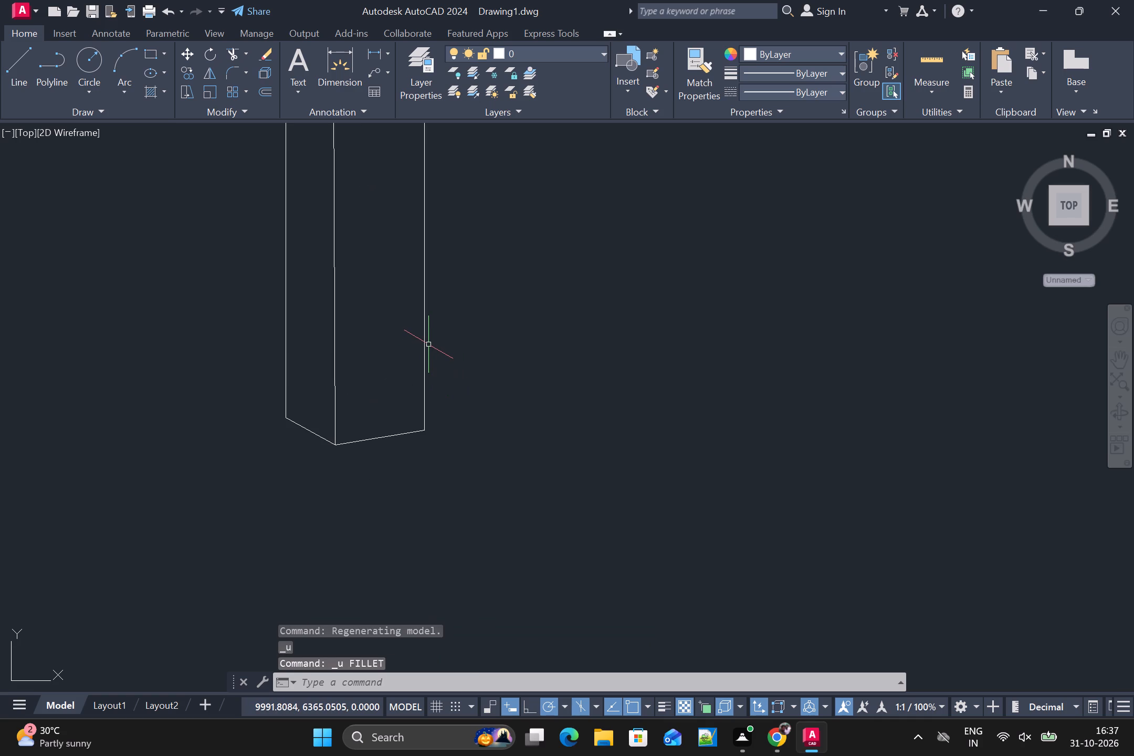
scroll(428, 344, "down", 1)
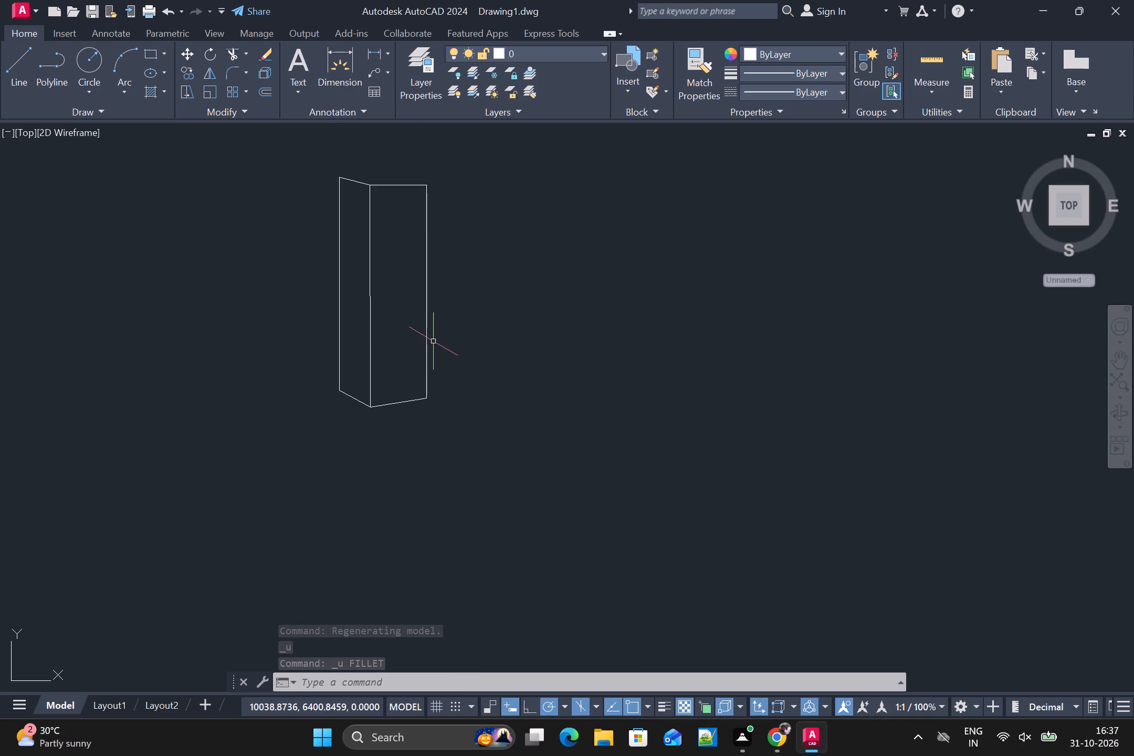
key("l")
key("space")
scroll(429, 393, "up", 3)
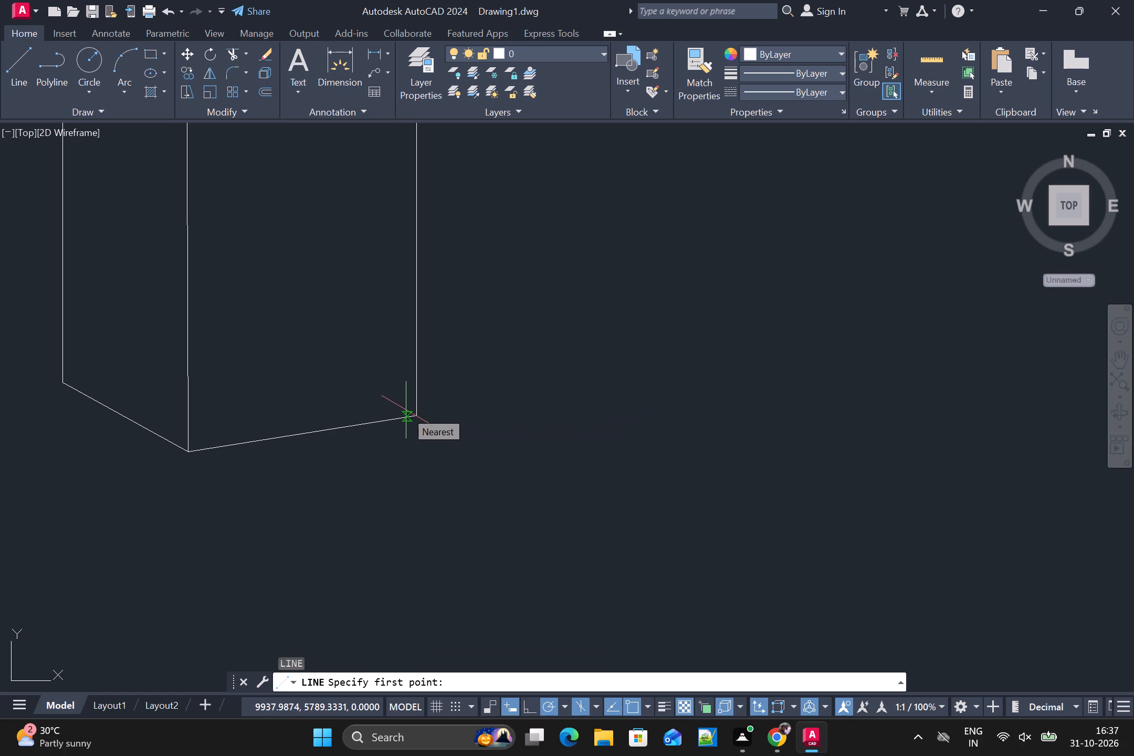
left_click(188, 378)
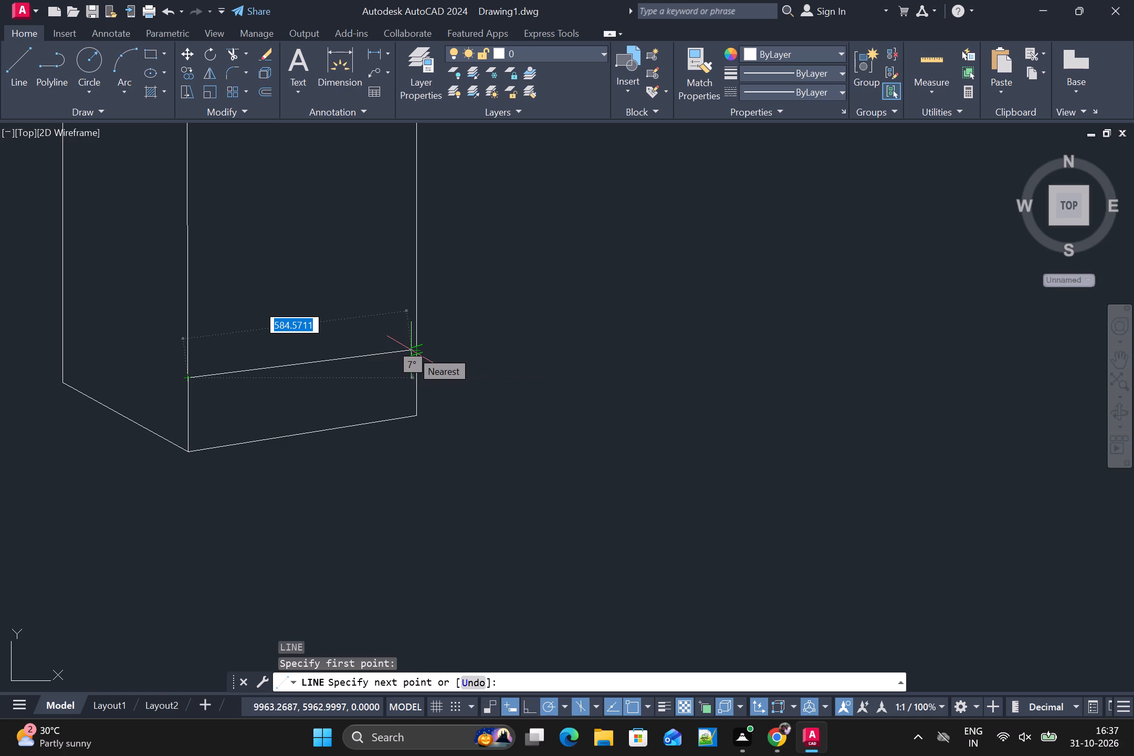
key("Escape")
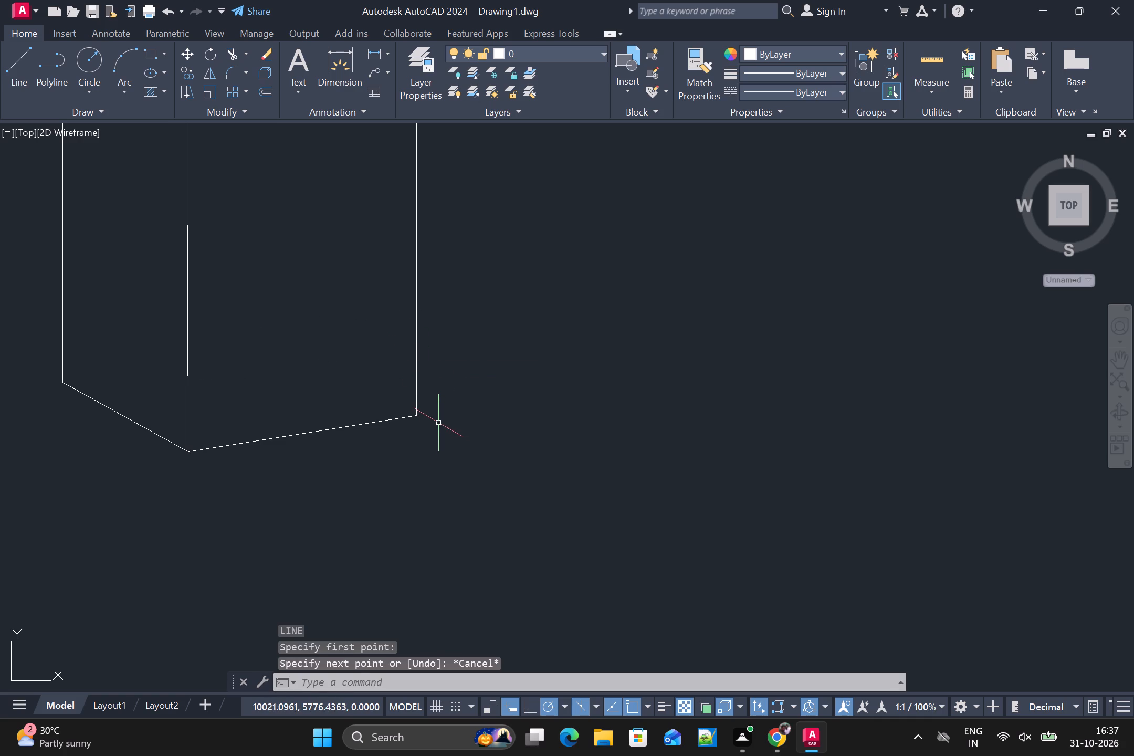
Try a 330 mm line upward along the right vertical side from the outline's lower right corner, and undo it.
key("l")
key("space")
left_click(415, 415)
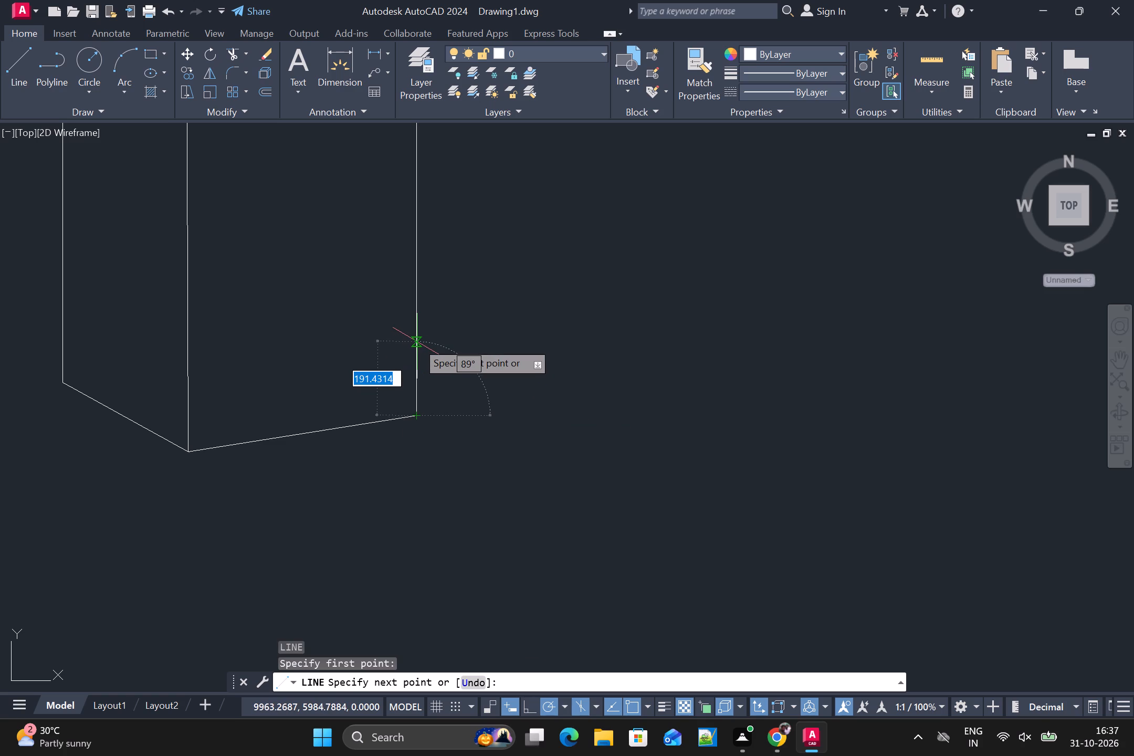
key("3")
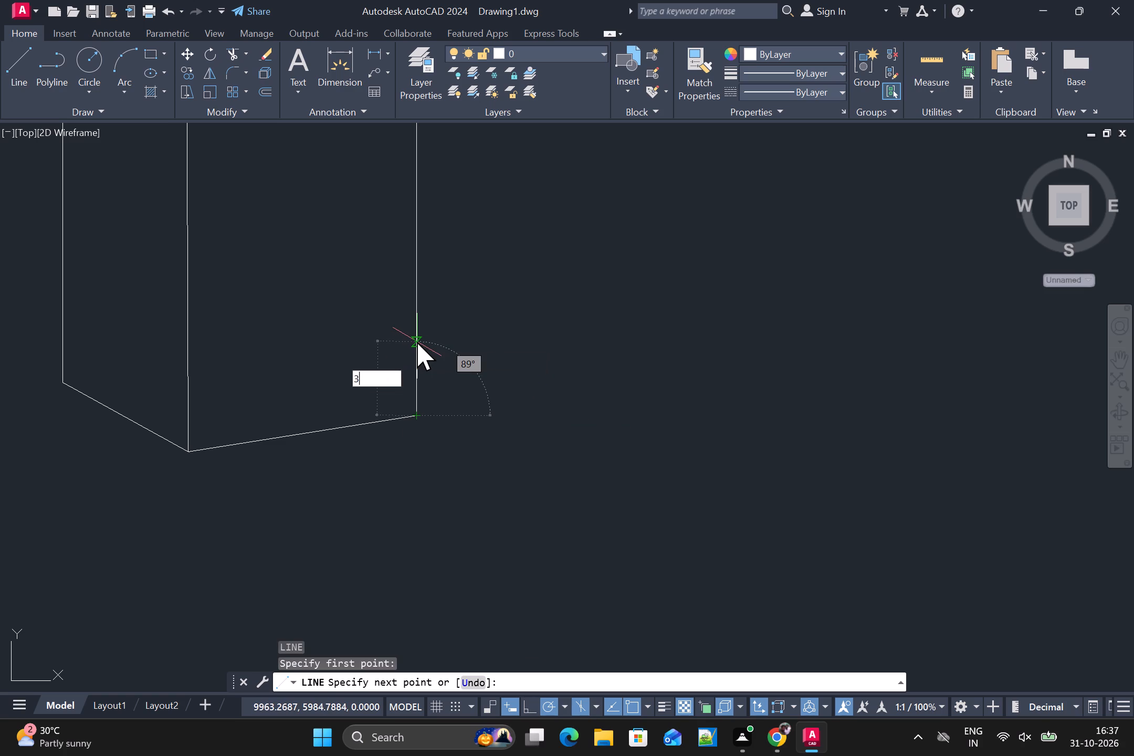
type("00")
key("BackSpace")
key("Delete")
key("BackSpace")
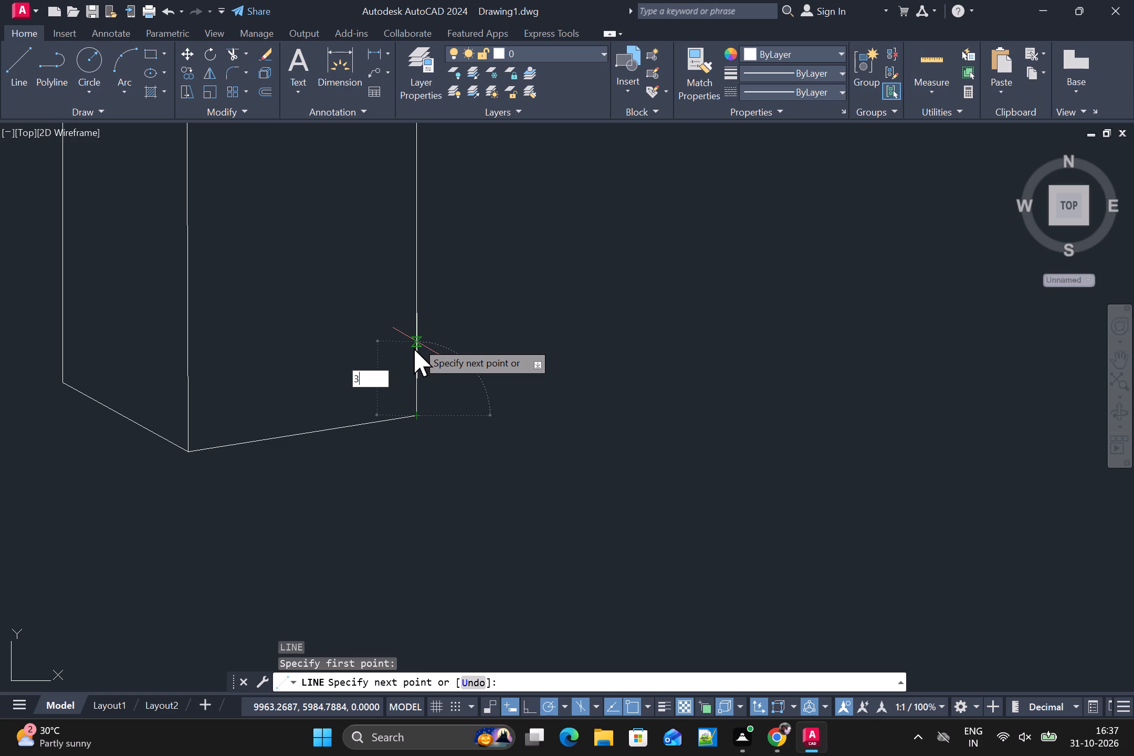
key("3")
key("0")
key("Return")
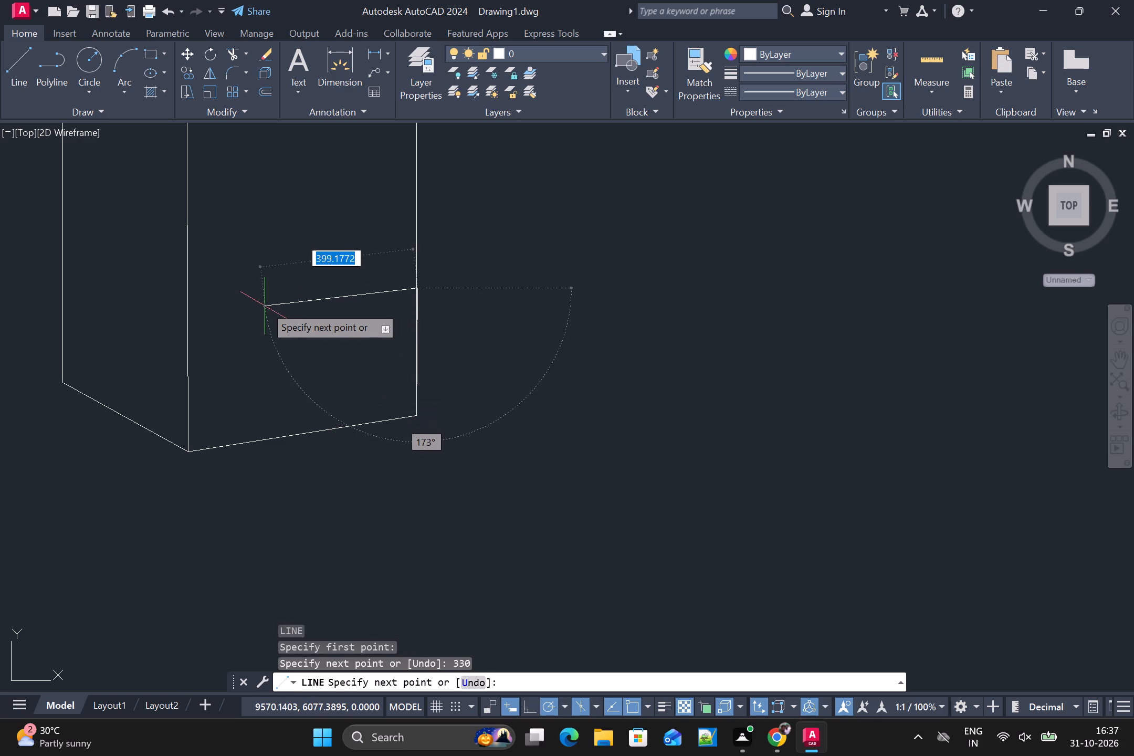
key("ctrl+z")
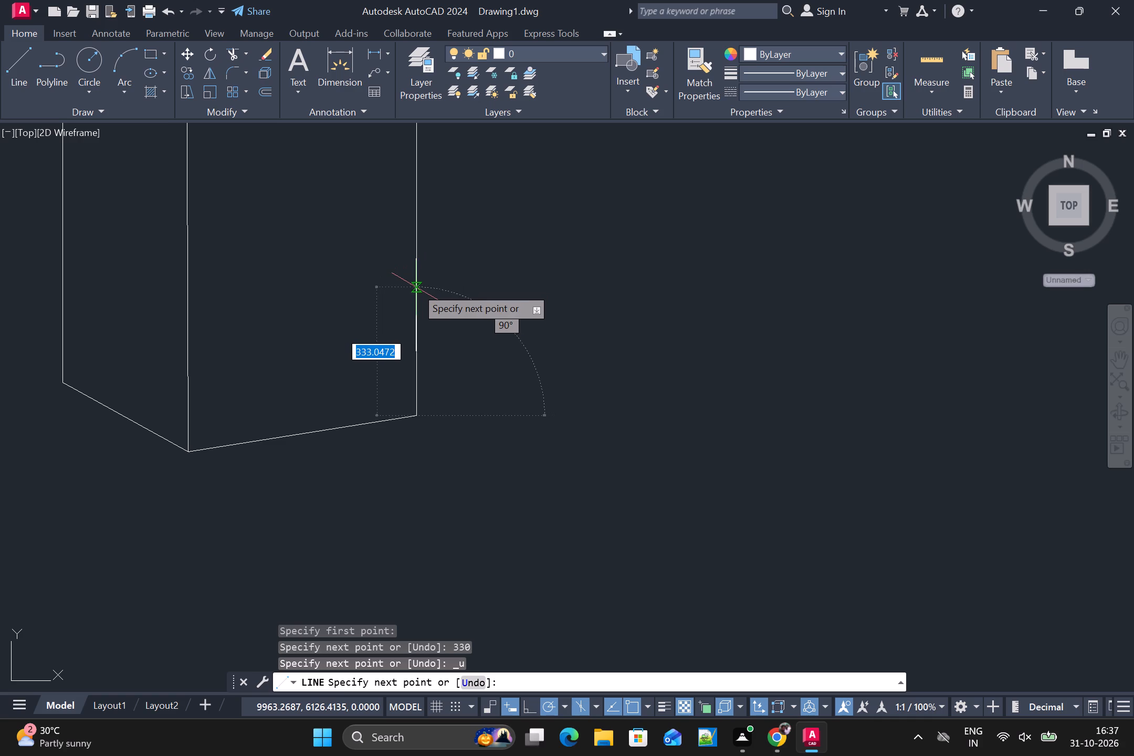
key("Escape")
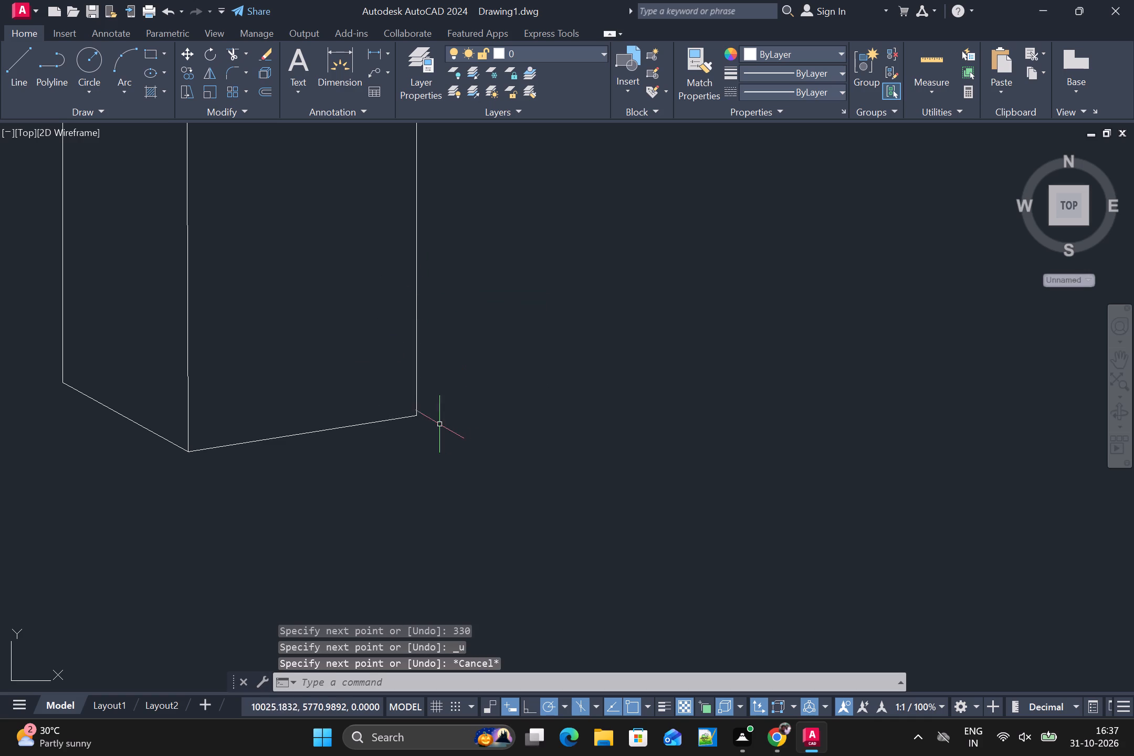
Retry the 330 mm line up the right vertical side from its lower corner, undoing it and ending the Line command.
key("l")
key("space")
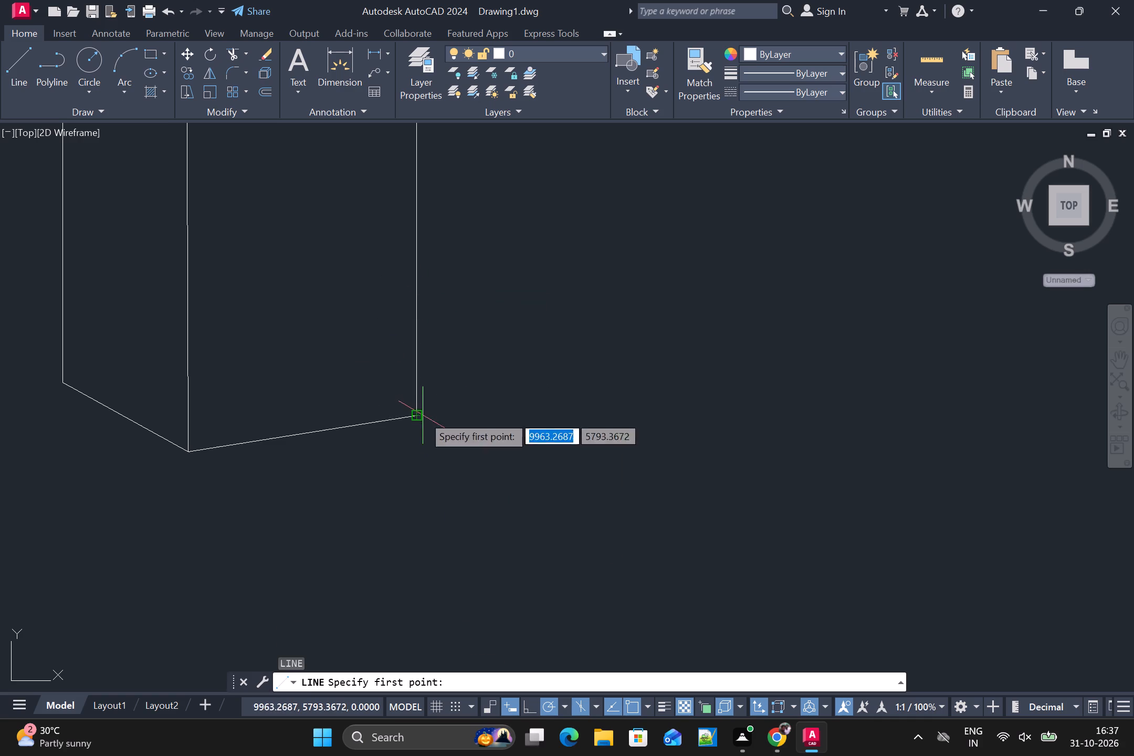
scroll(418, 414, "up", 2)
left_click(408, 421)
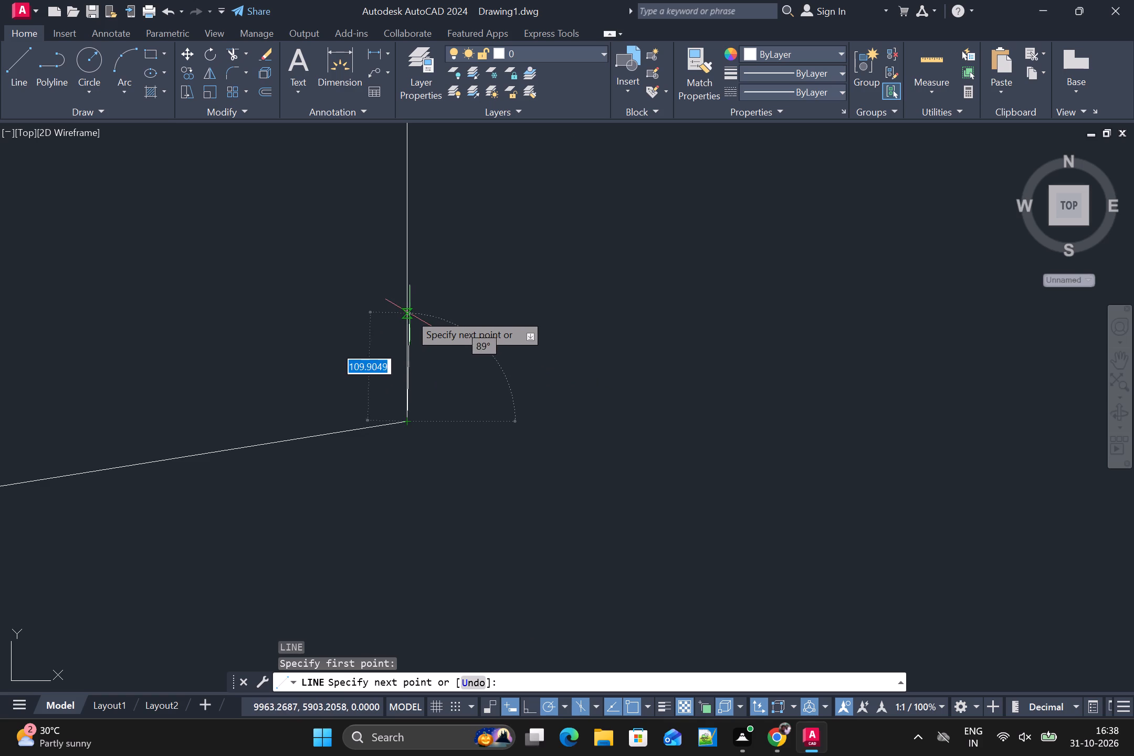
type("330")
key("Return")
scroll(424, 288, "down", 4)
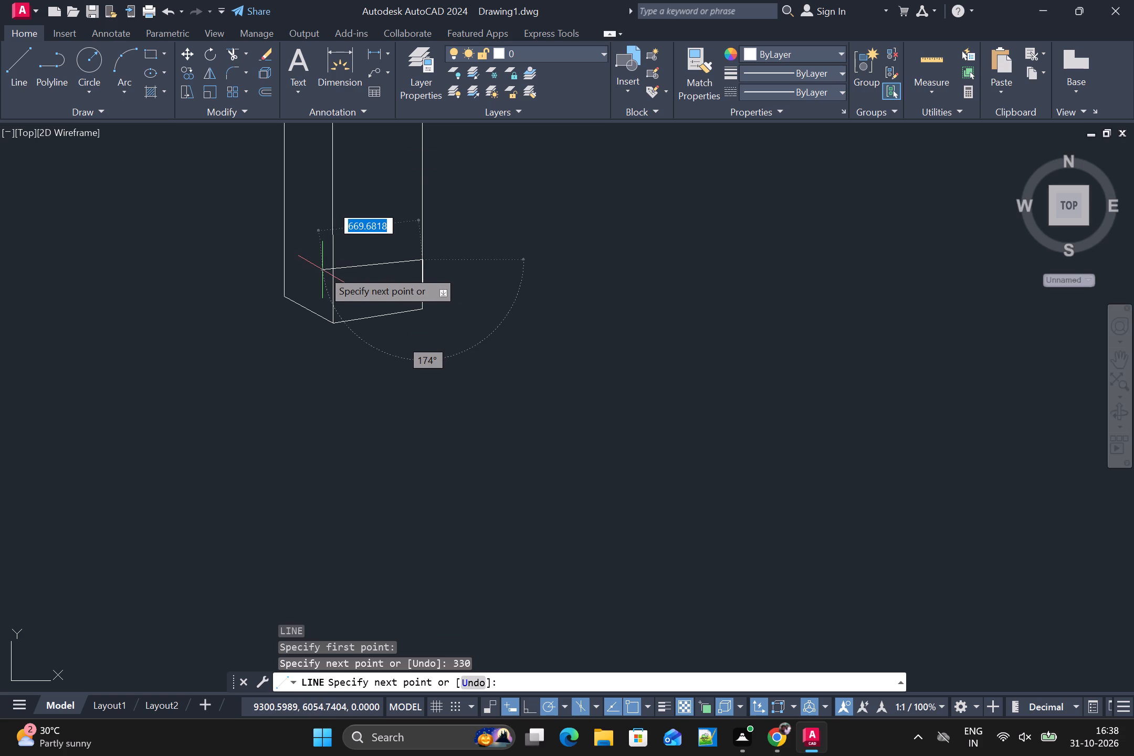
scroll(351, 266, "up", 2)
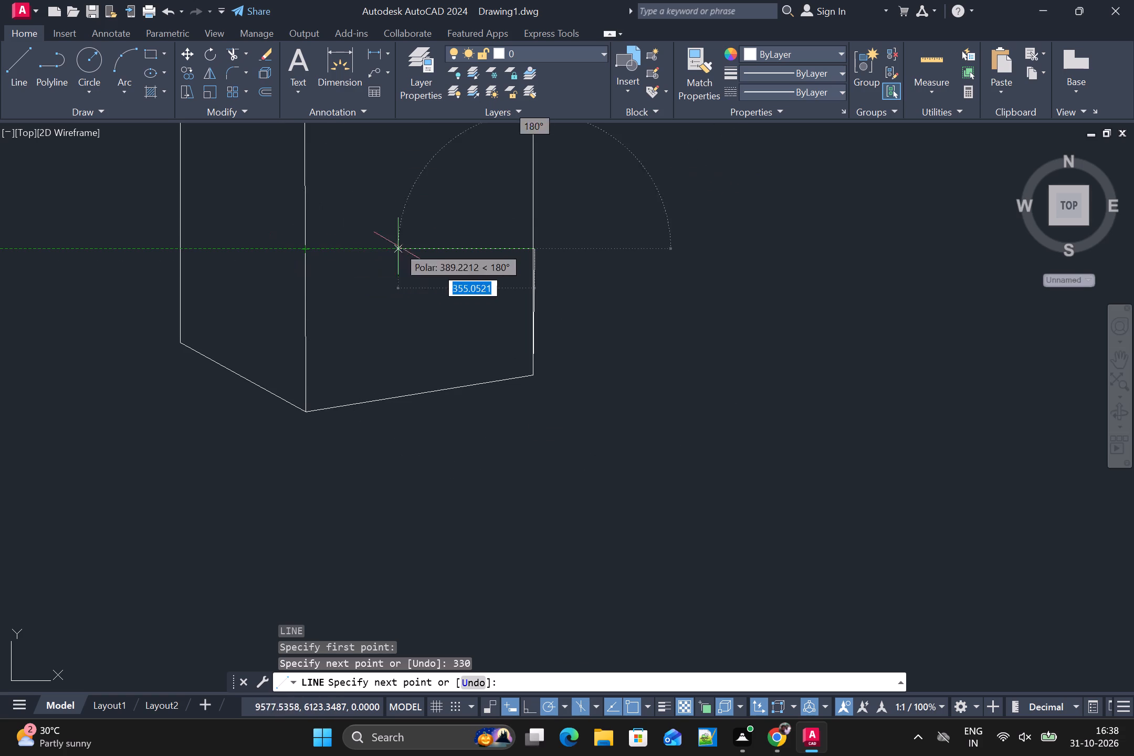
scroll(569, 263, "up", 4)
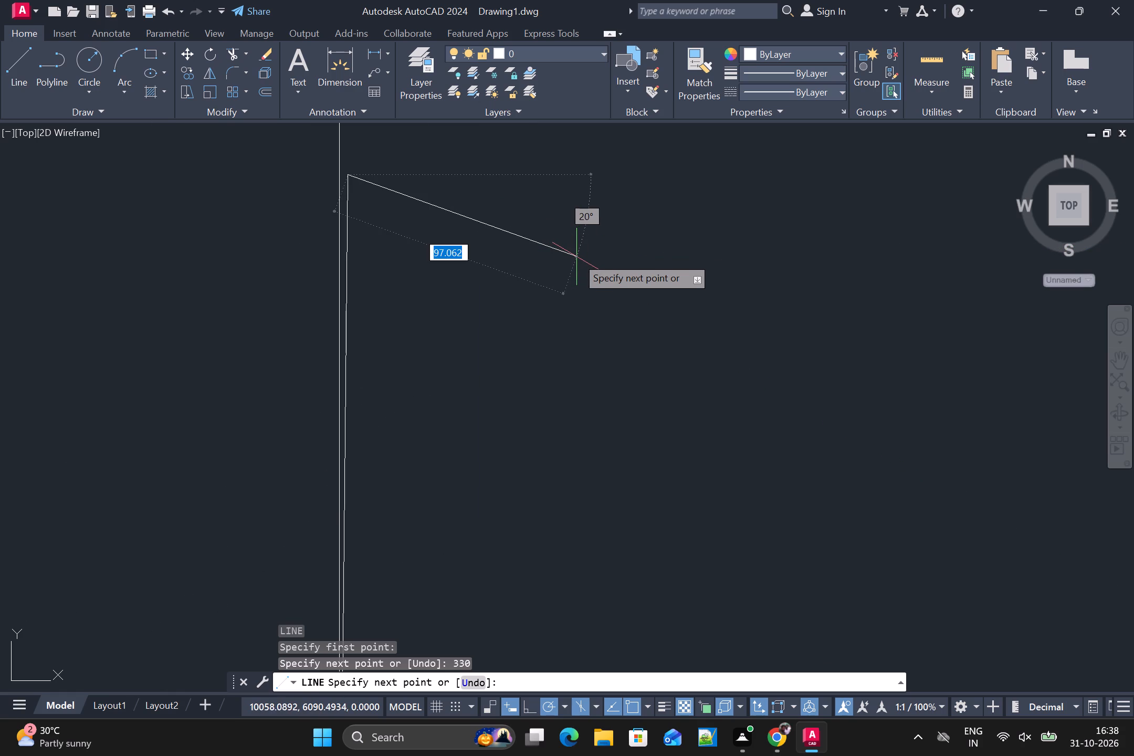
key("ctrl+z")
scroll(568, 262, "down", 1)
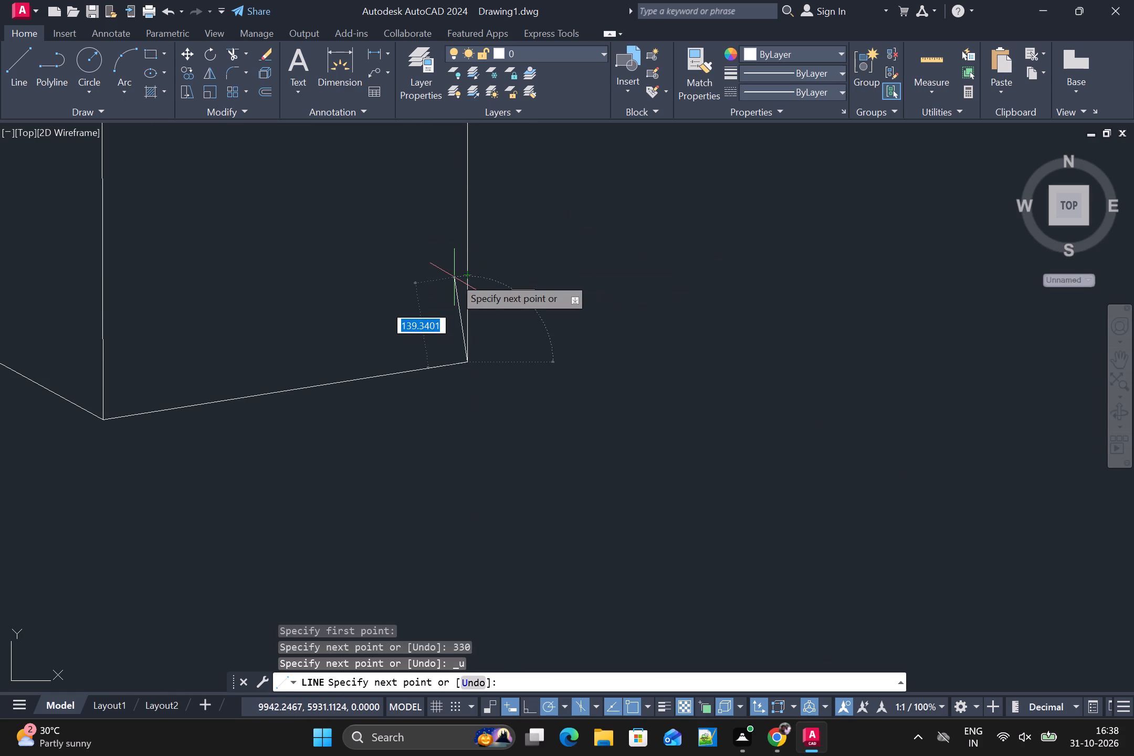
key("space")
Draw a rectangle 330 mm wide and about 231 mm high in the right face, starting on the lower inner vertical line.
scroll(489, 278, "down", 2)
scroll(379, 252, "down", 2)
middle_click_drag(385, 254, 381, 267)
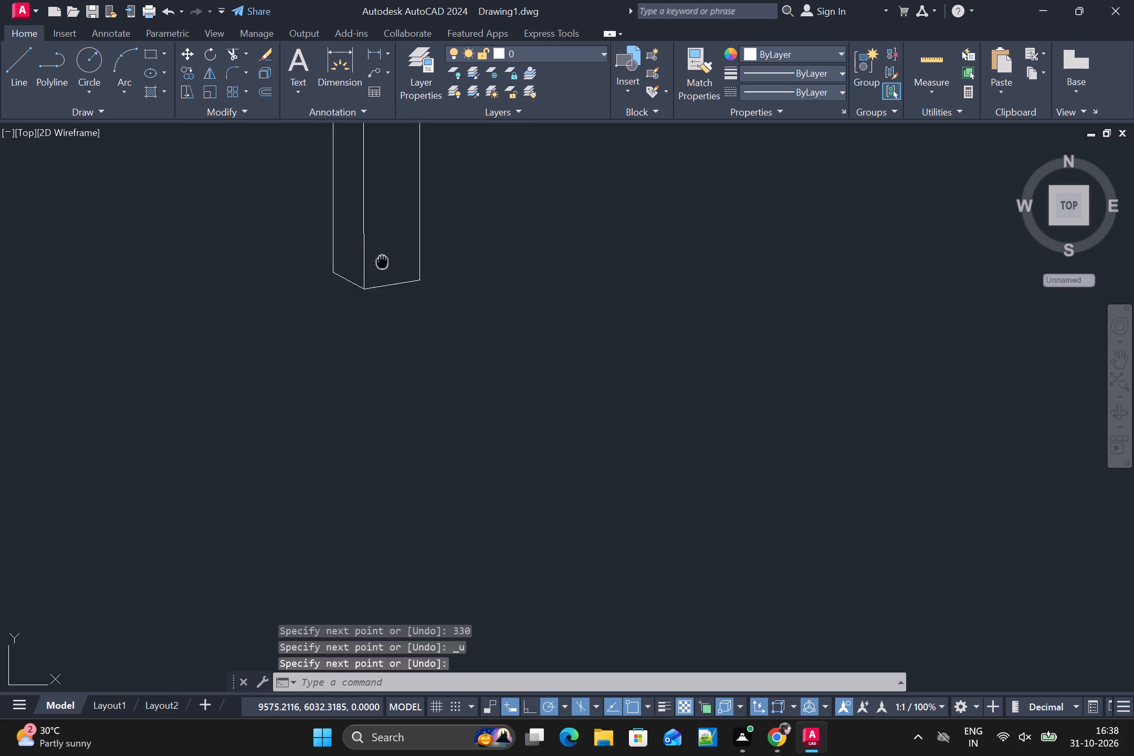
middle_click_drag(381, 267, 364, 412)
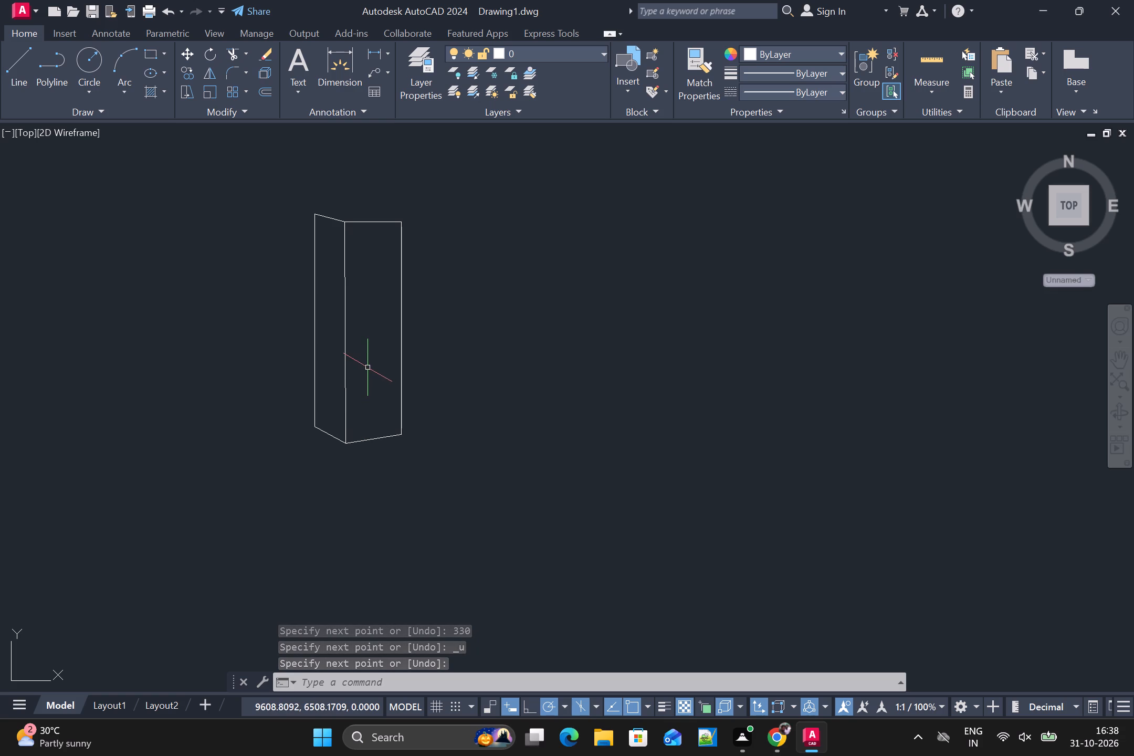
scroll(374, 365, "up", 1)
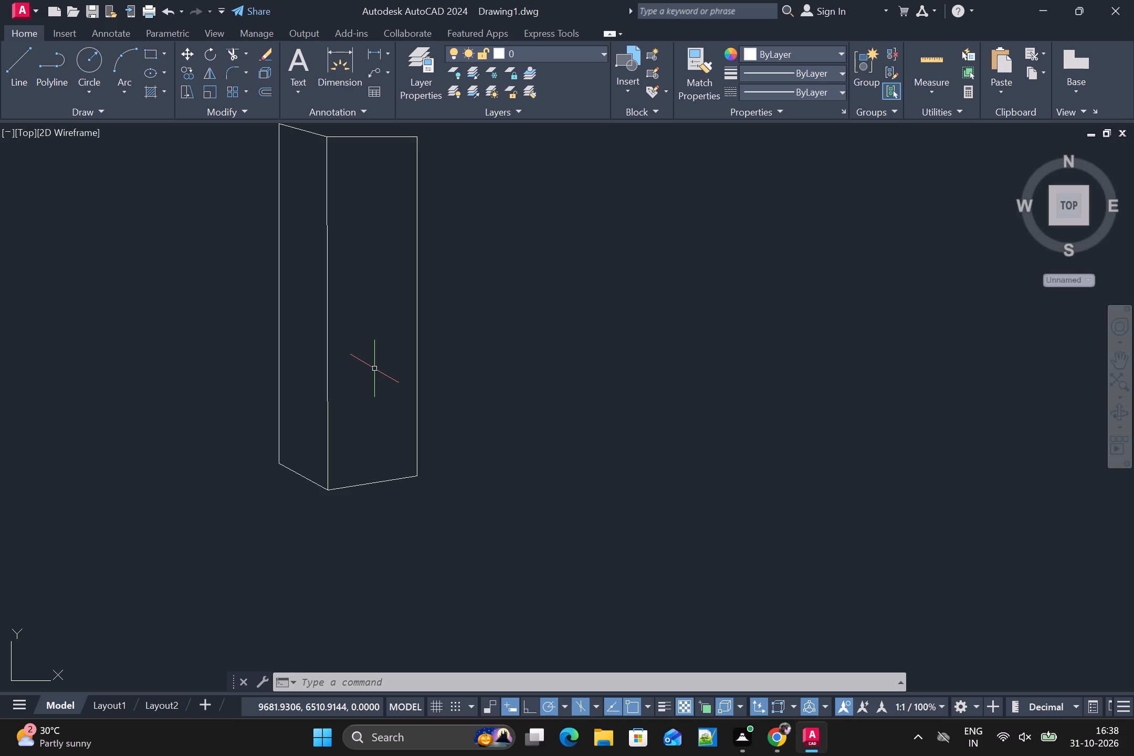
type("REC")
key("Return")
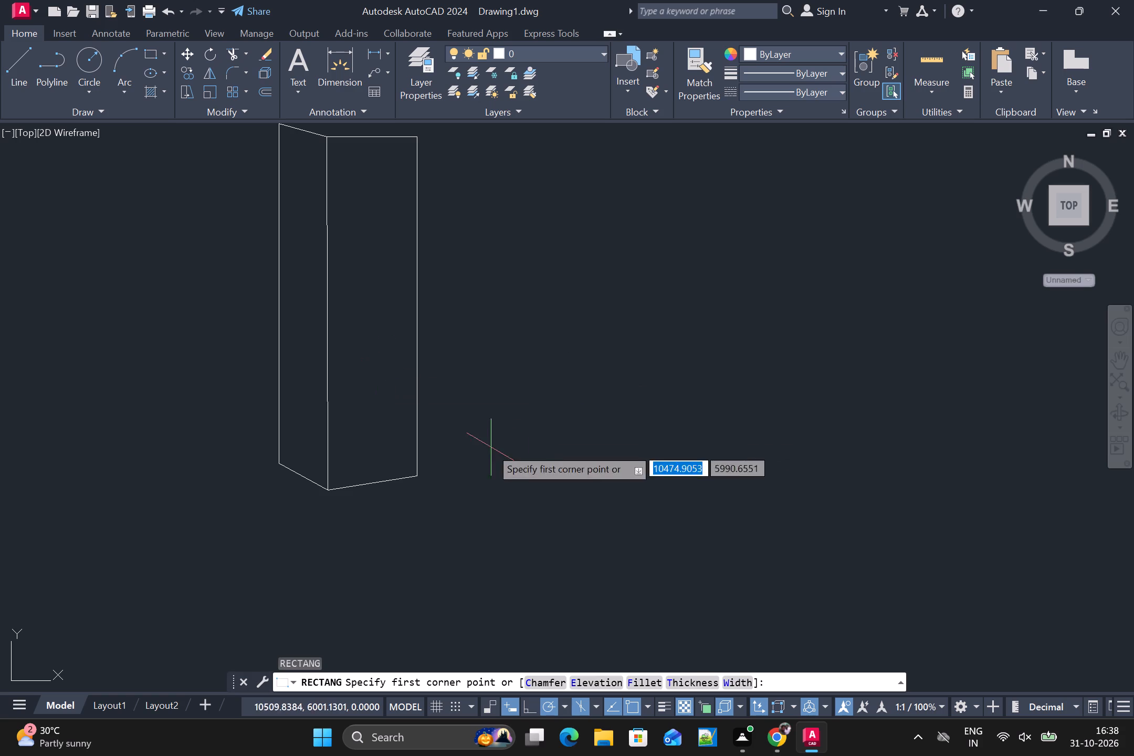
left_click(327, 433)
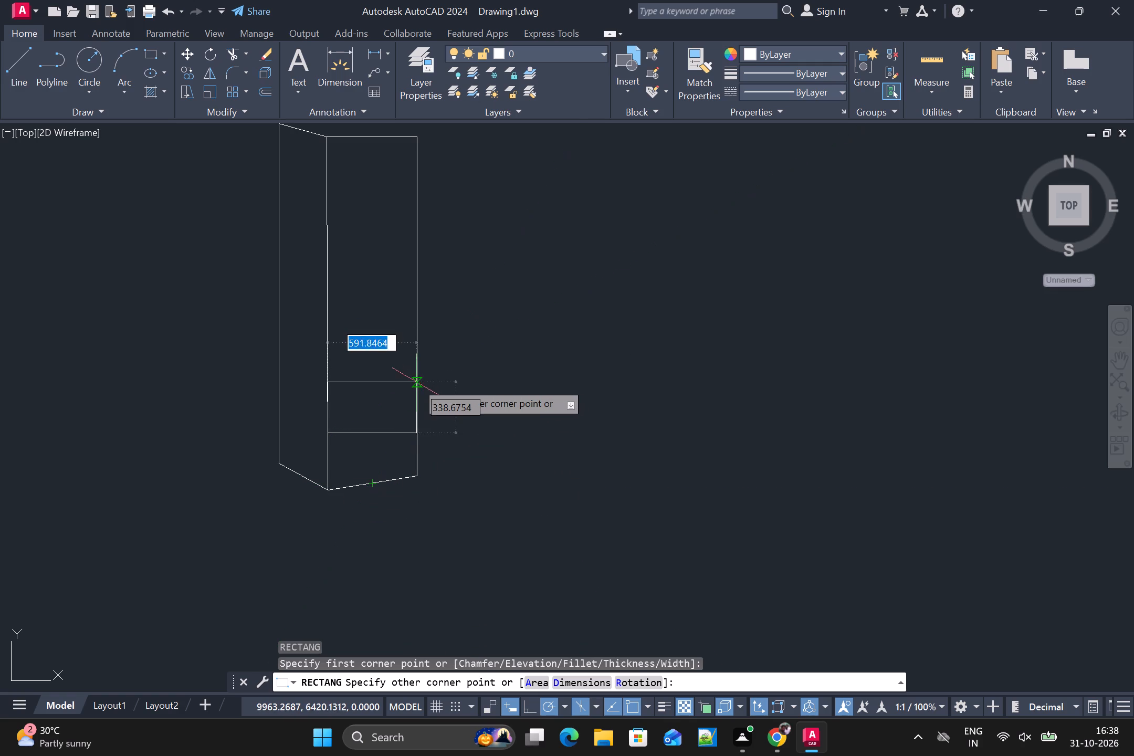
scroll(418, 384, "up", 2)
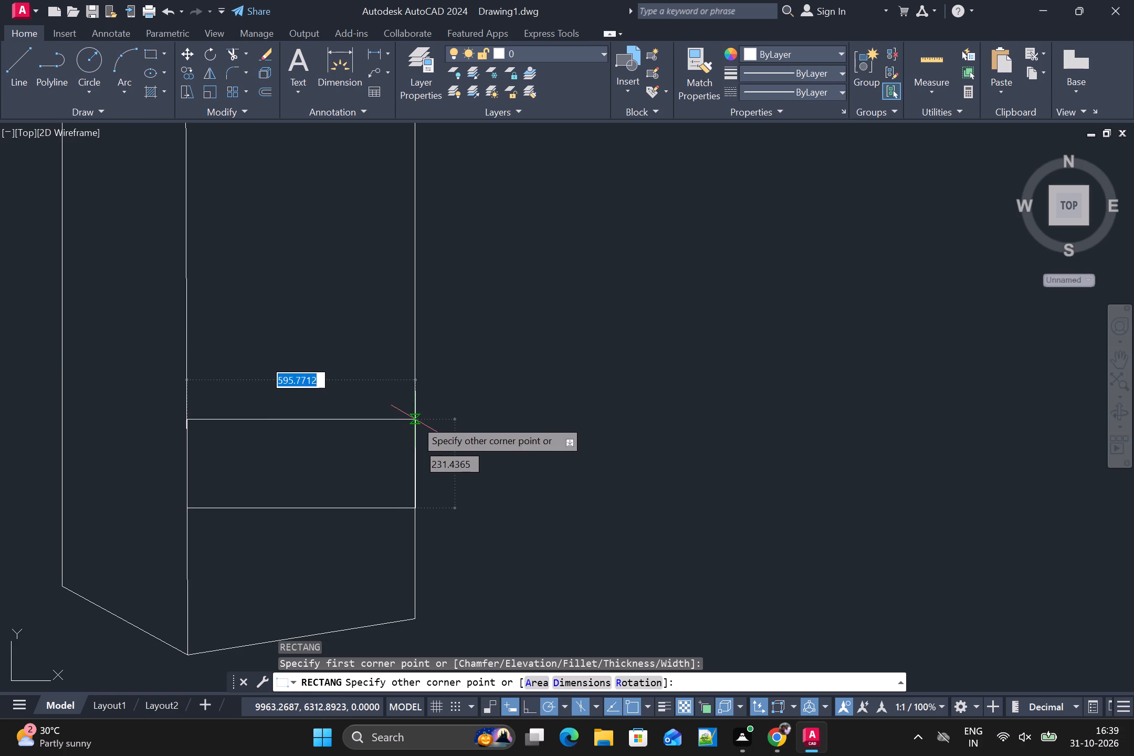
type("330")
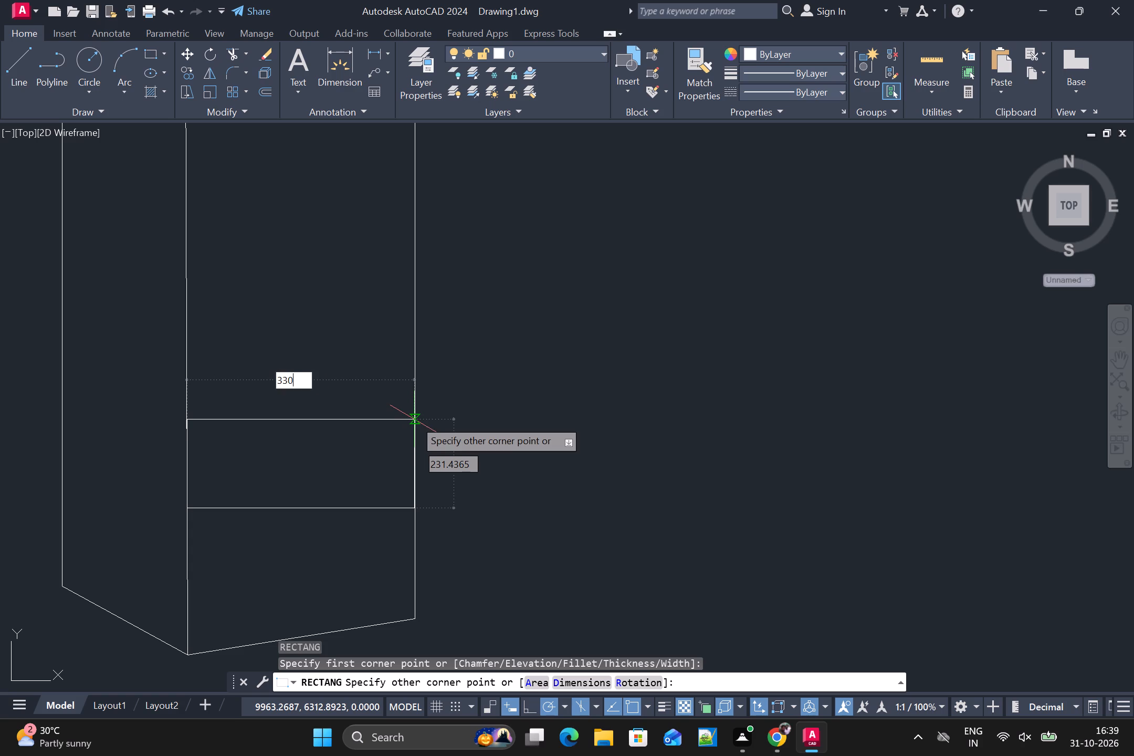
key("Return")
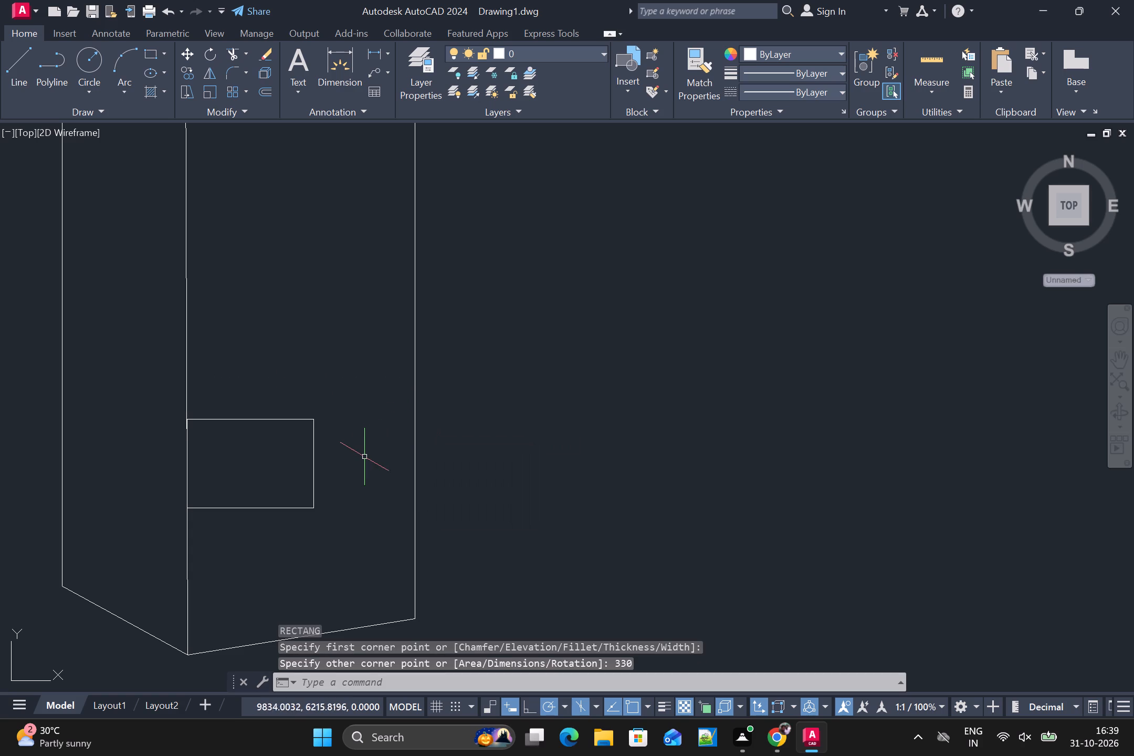
Delete the rectangle in the lower part of the right face.
scroll(359, 458, "up", 1)
scroll(359, 458, "down", 3)
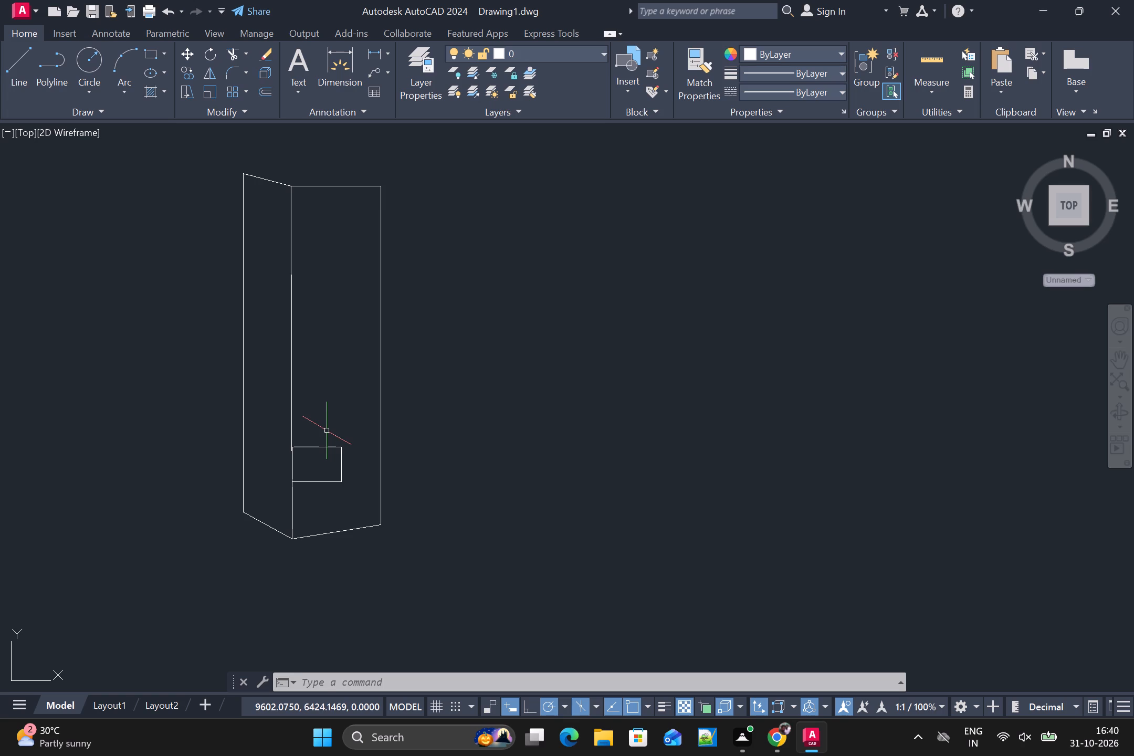
scroll(321, 446, "up", 2)
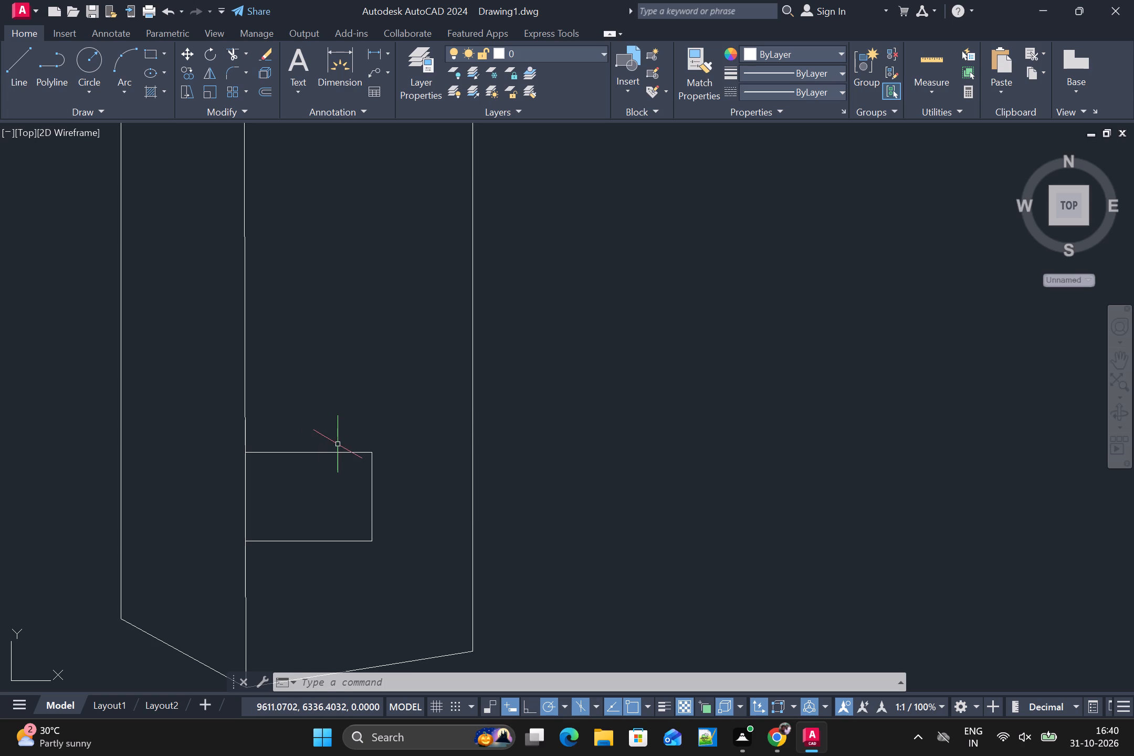
left_click(338, 450)
left_click(338, 455)
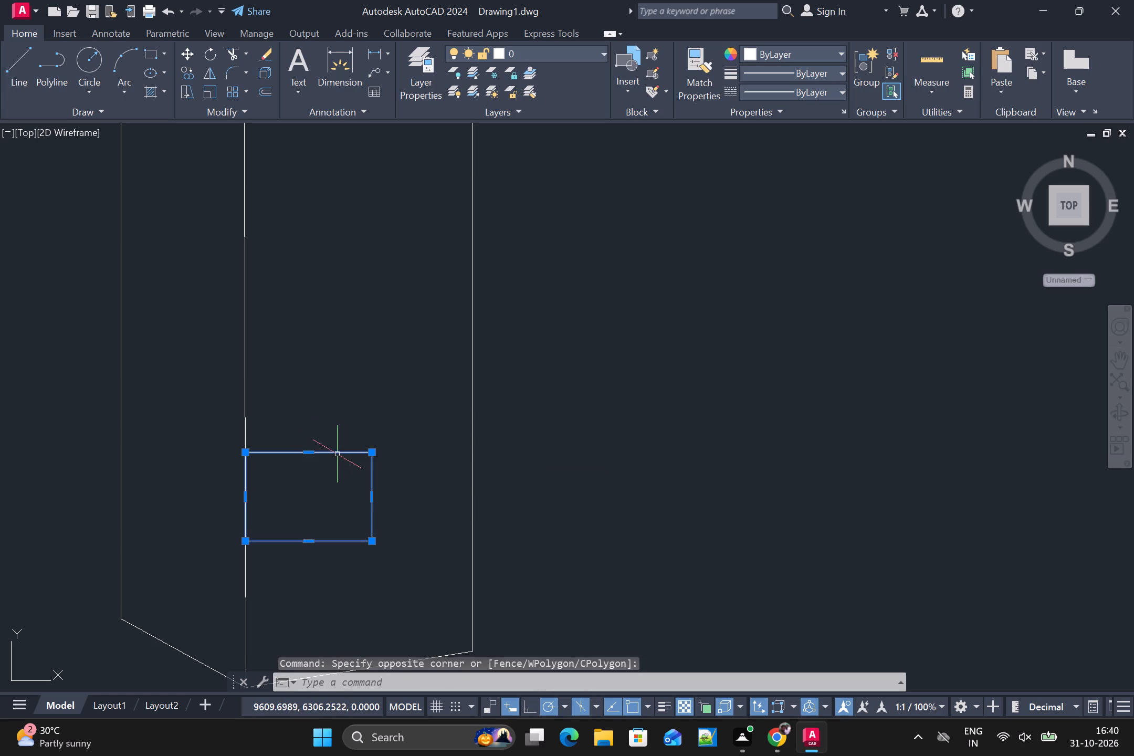
key("Delete")
Draw a horizontal line across the right face near its bottom, from the inner vertical line to the right vertical side.
key("l")
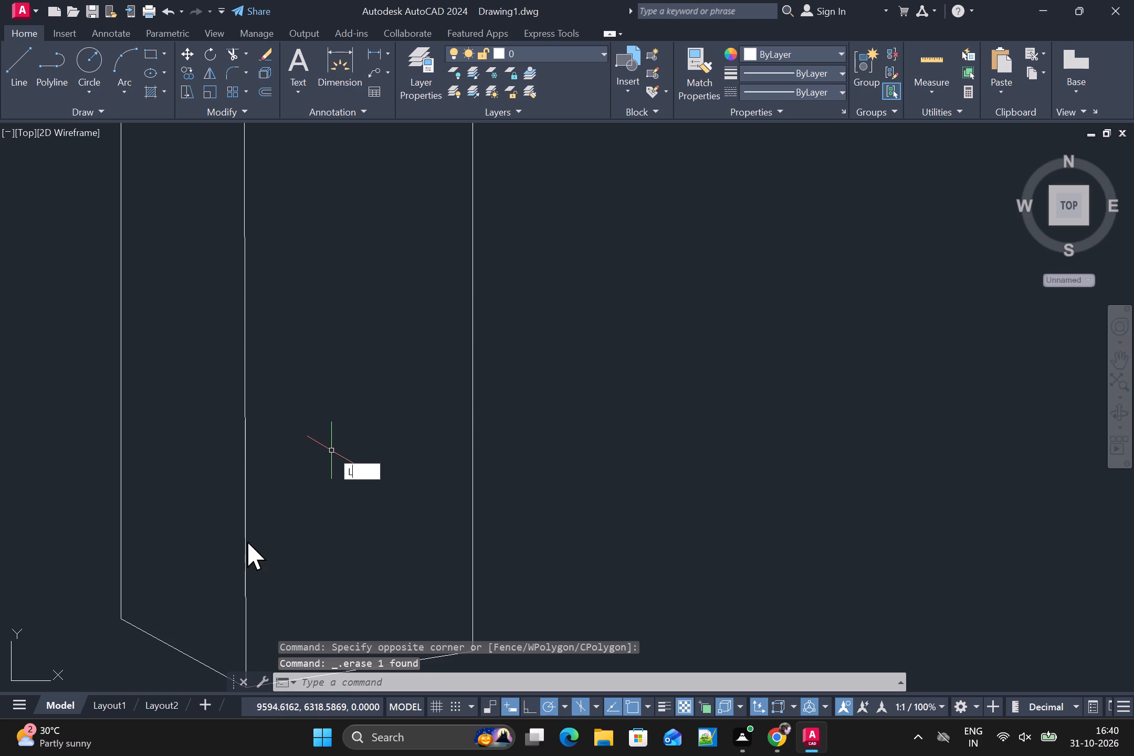
key("Return")
scroll(270, 533, "down", 2)
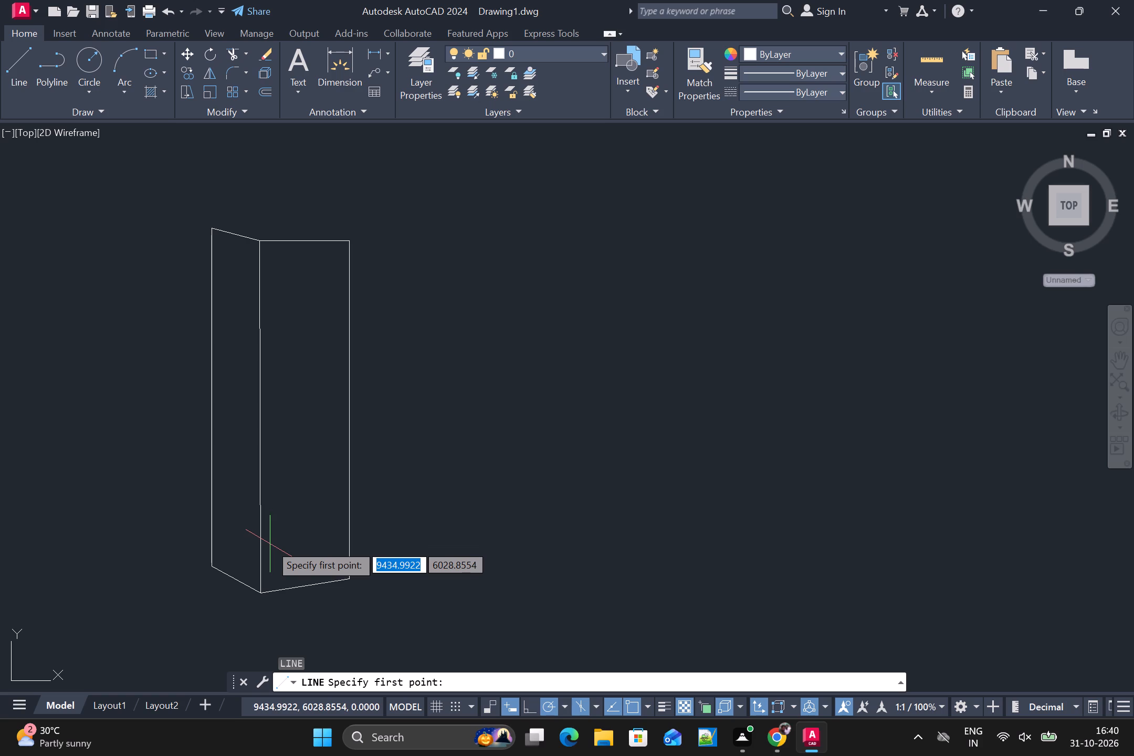
scroll(270, 544, "up", 2)
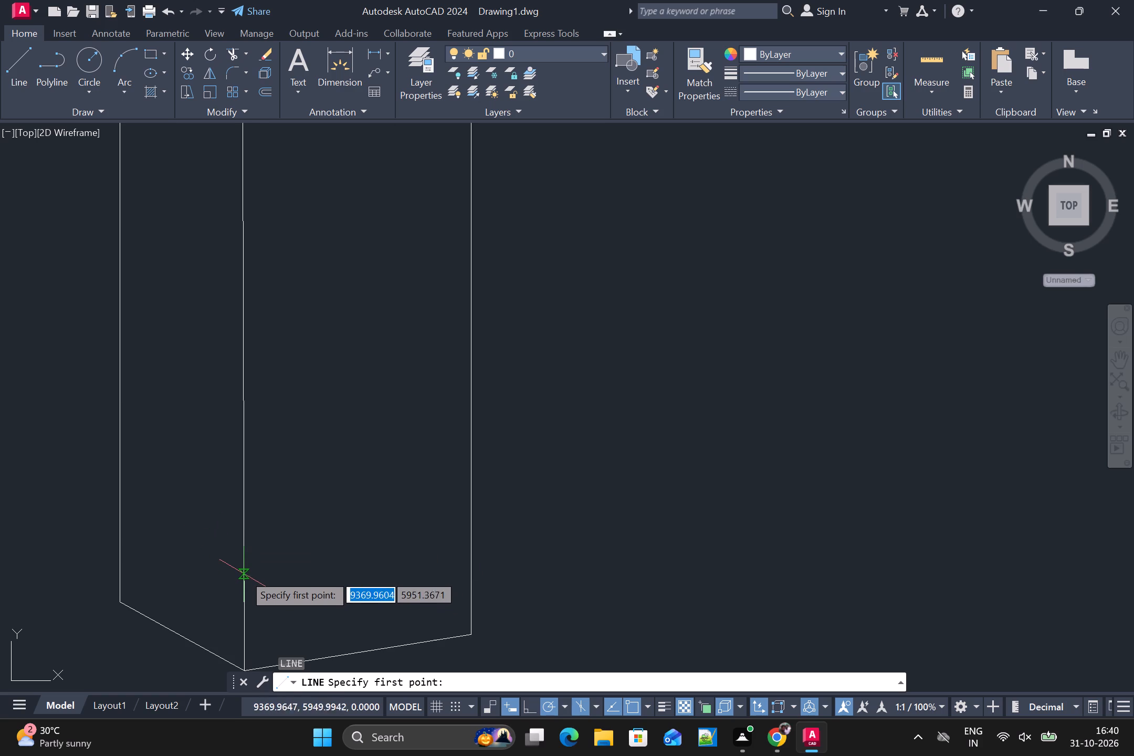
left_click(243, 558)
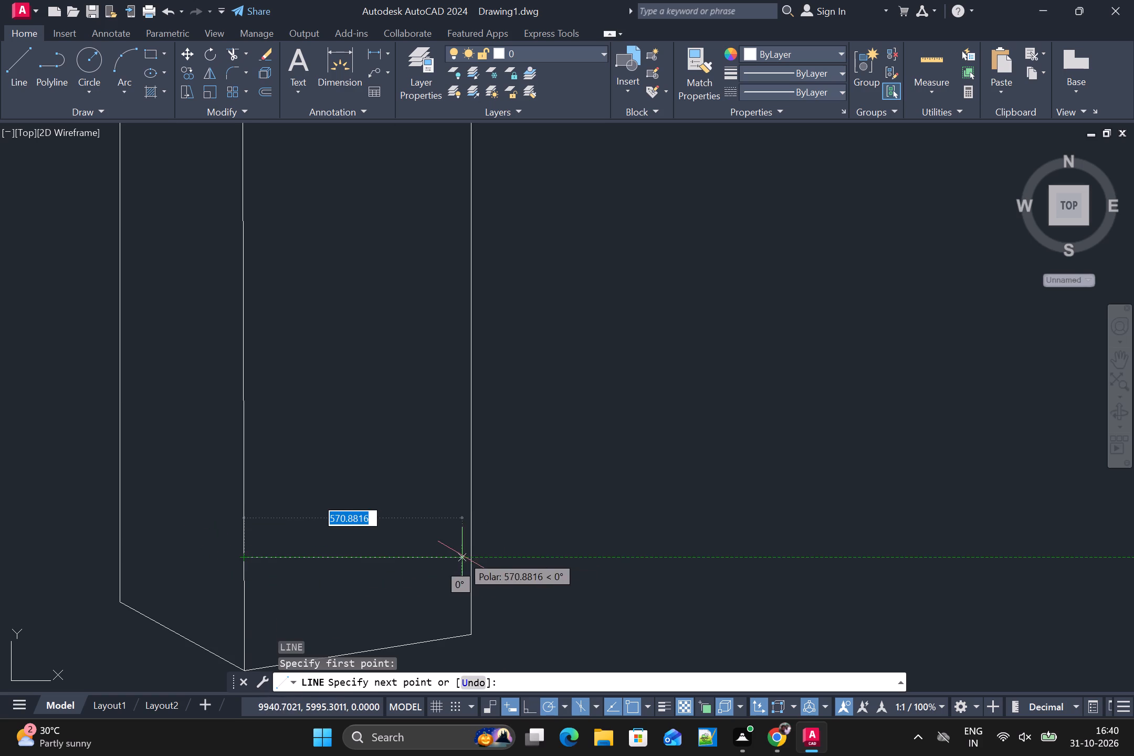
left_click(470, 556)
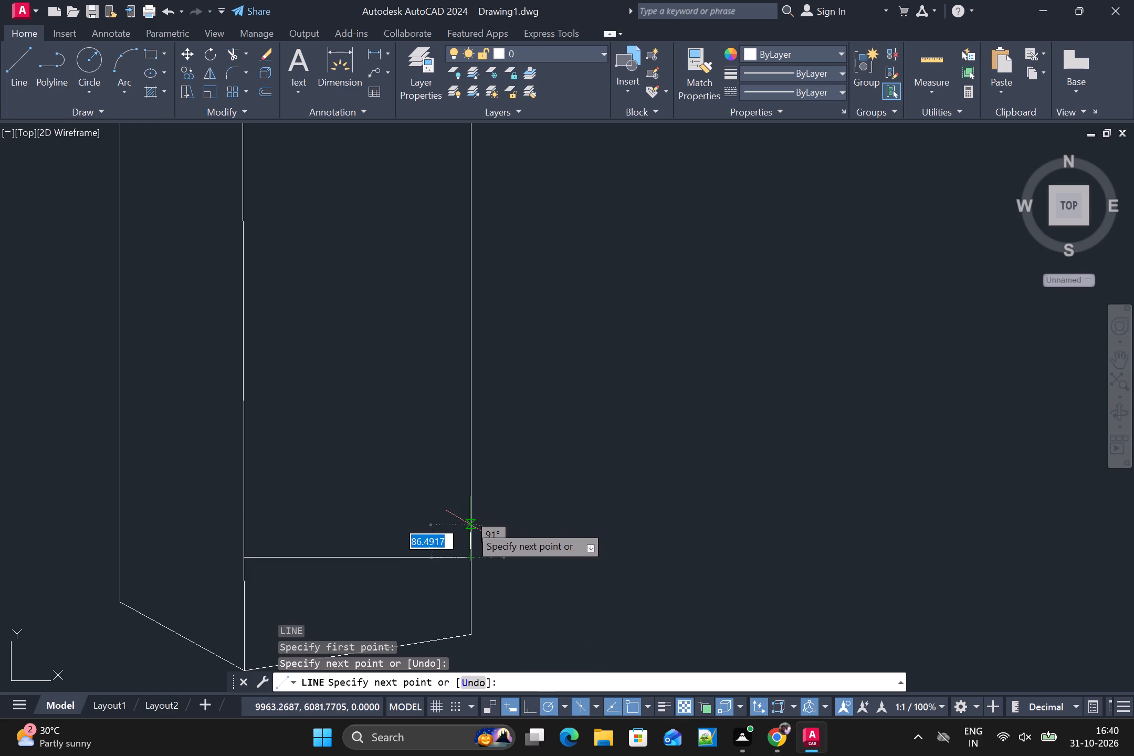
Undo the horizontal line's endpoint and redraw the line rising about 5° from the inner vertical line to the right vertical side.
scroll(497, 505, "down", 1)
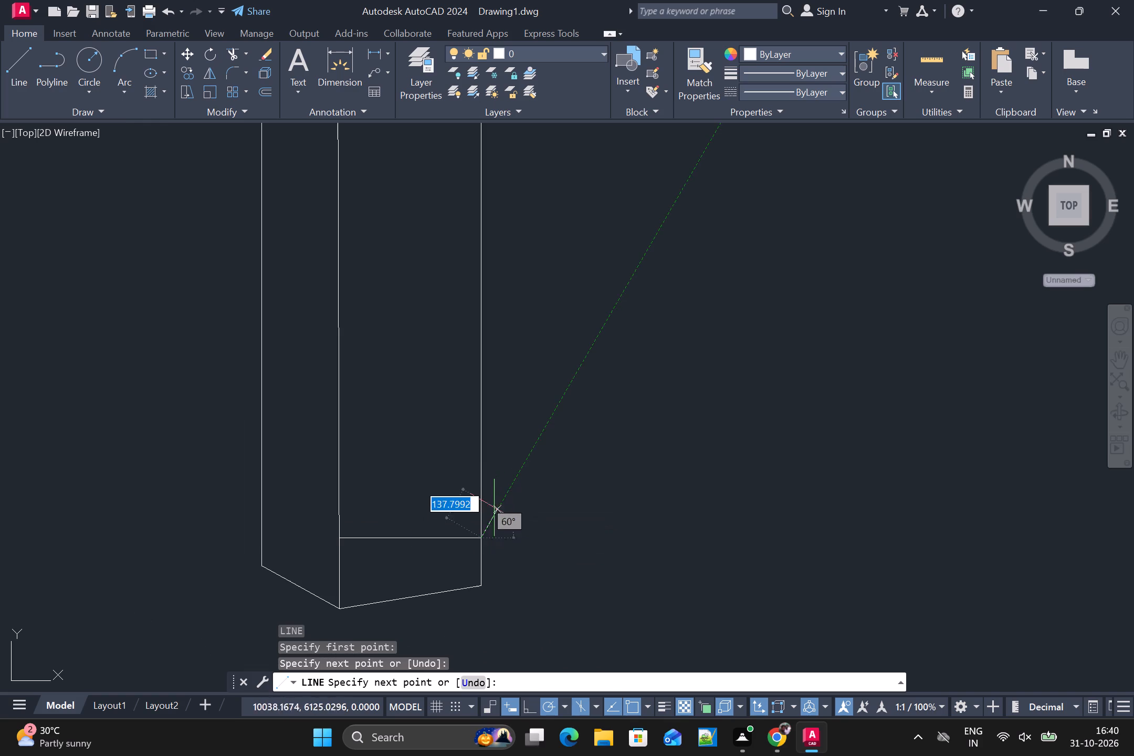
key("ctrl+z")
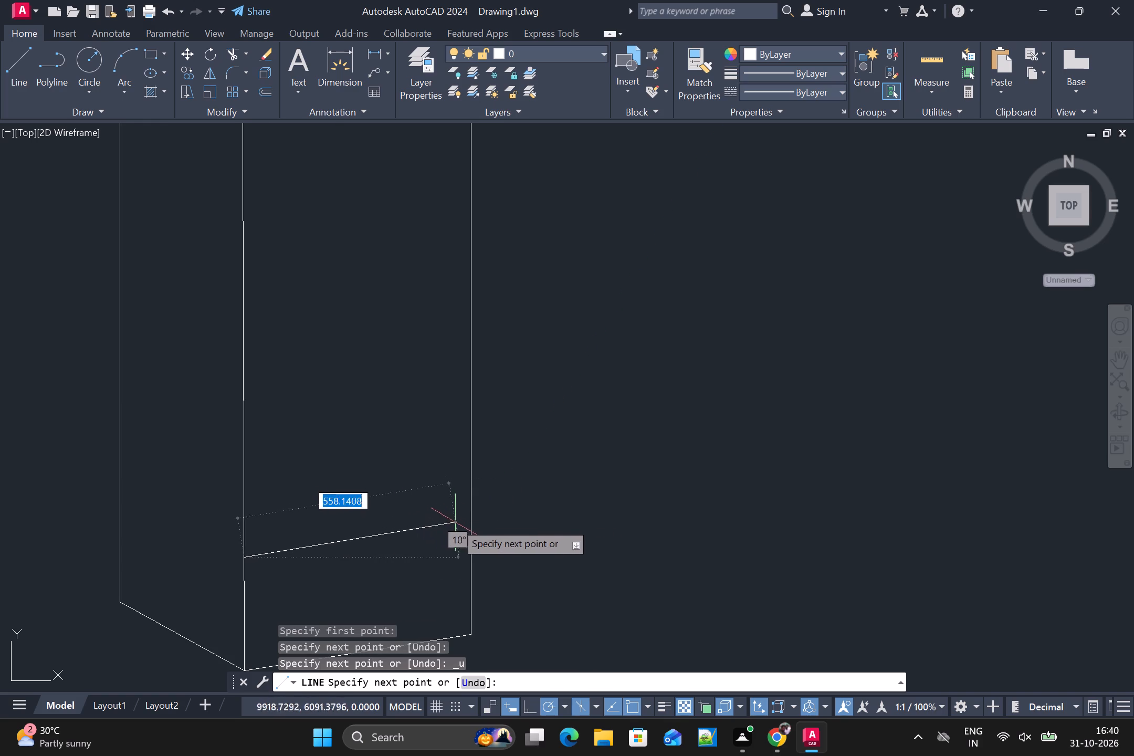
middle_click_drag(470, 524, 466, 522)
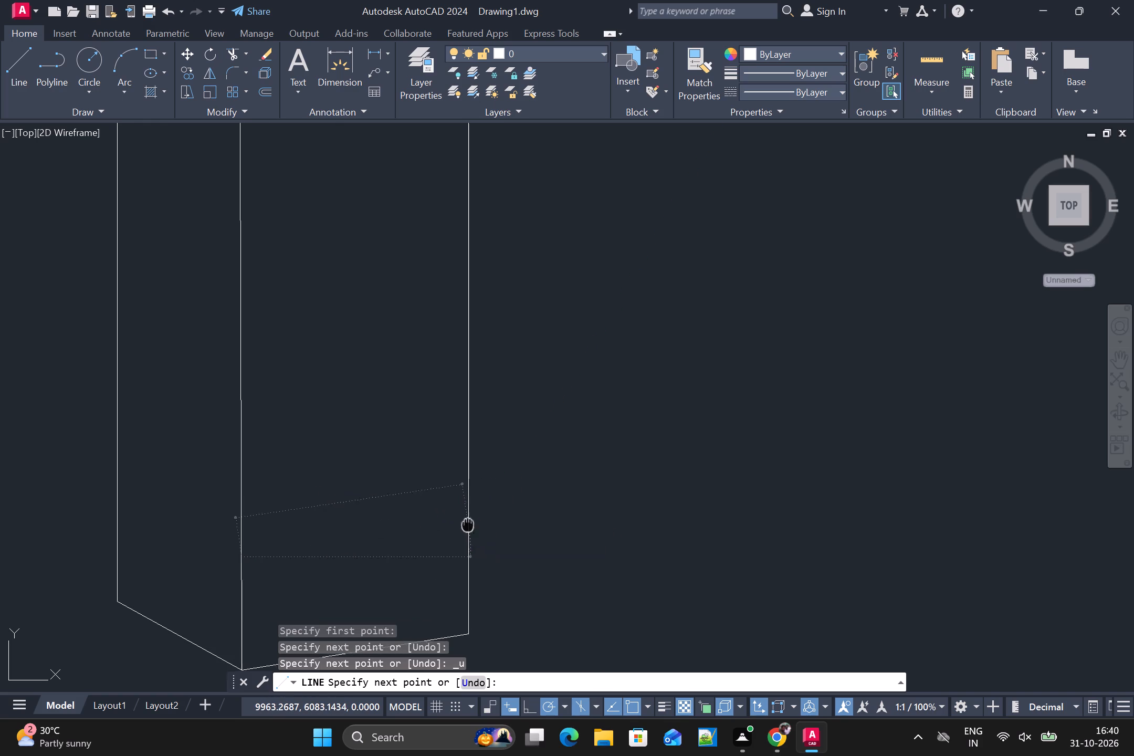
middle_click_drag(466, 522, 461, 421)
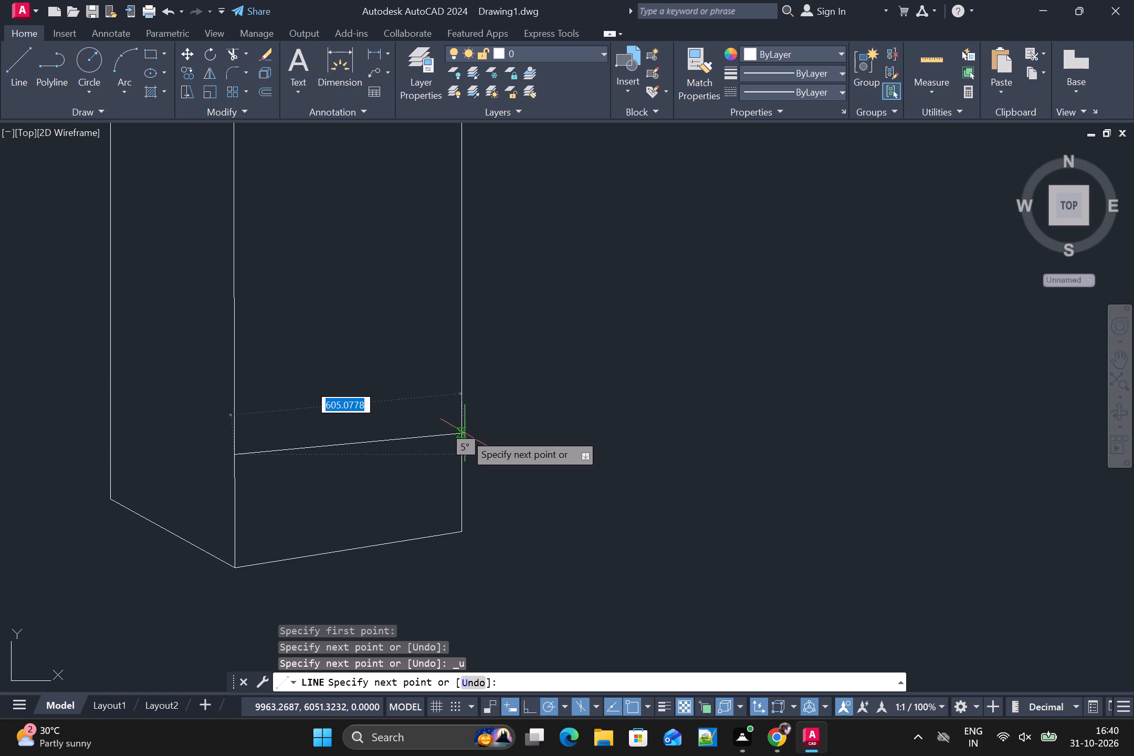
scroll(465, 433, "up", 1)
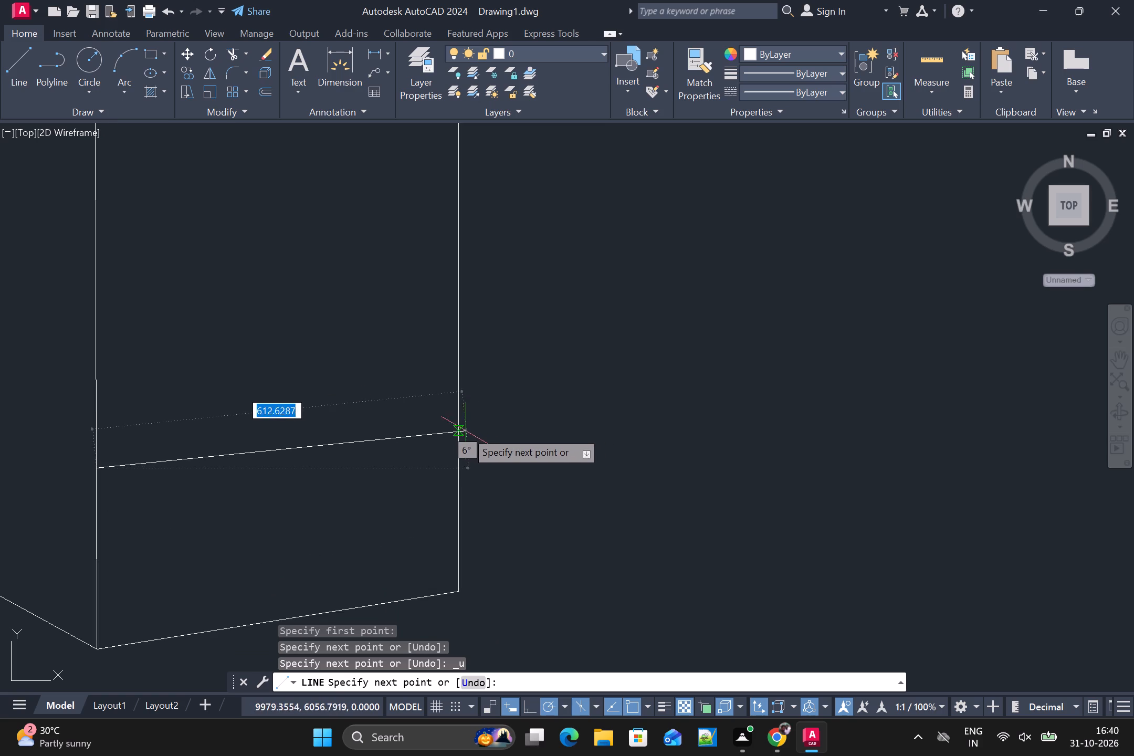
left_click(459, 434)
scroll(459, 434, "down", 2)
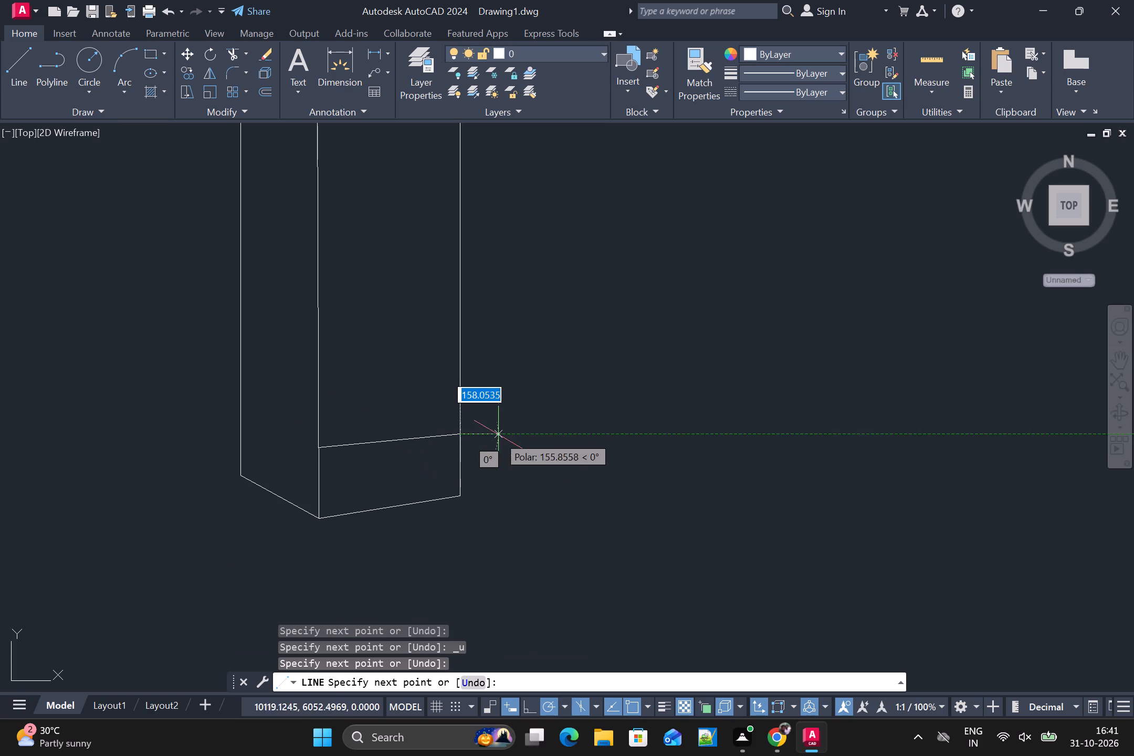
key("space")
Draw a second, slightly rising line across the right face above the first, from the inner vertical line to the right vertical side.
key("space")
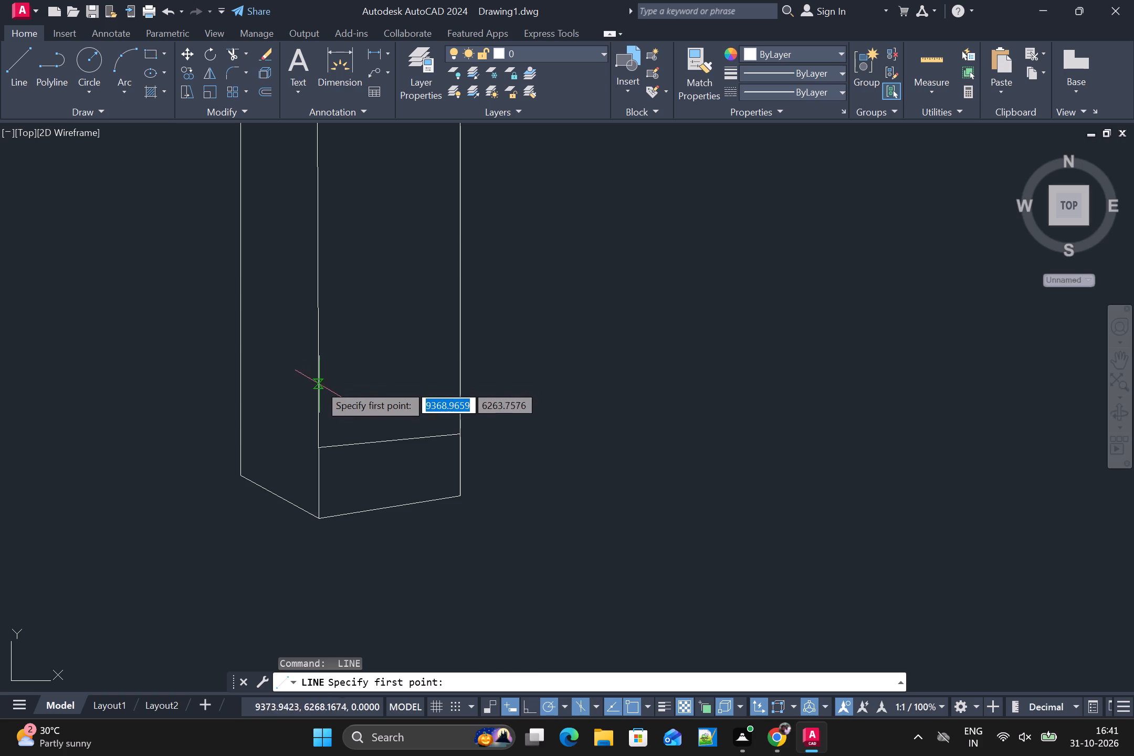
left_click(318, 380)
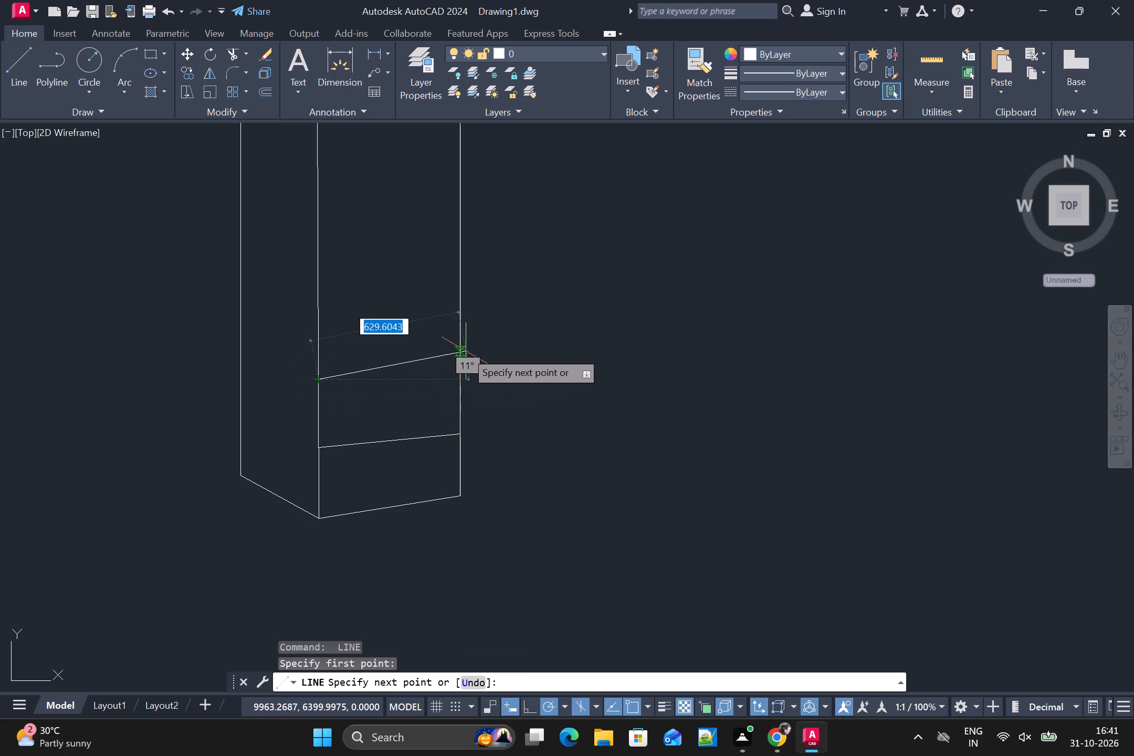
scroll(463, 362, "up", 2)
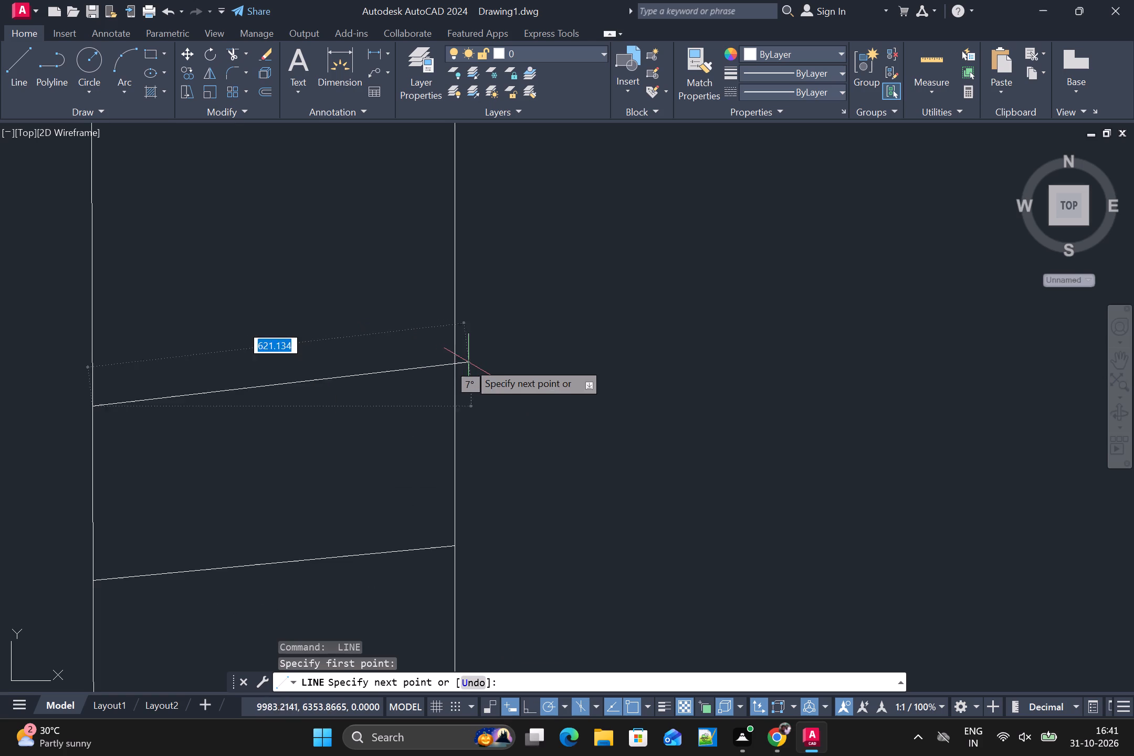
left_click(458, 383)
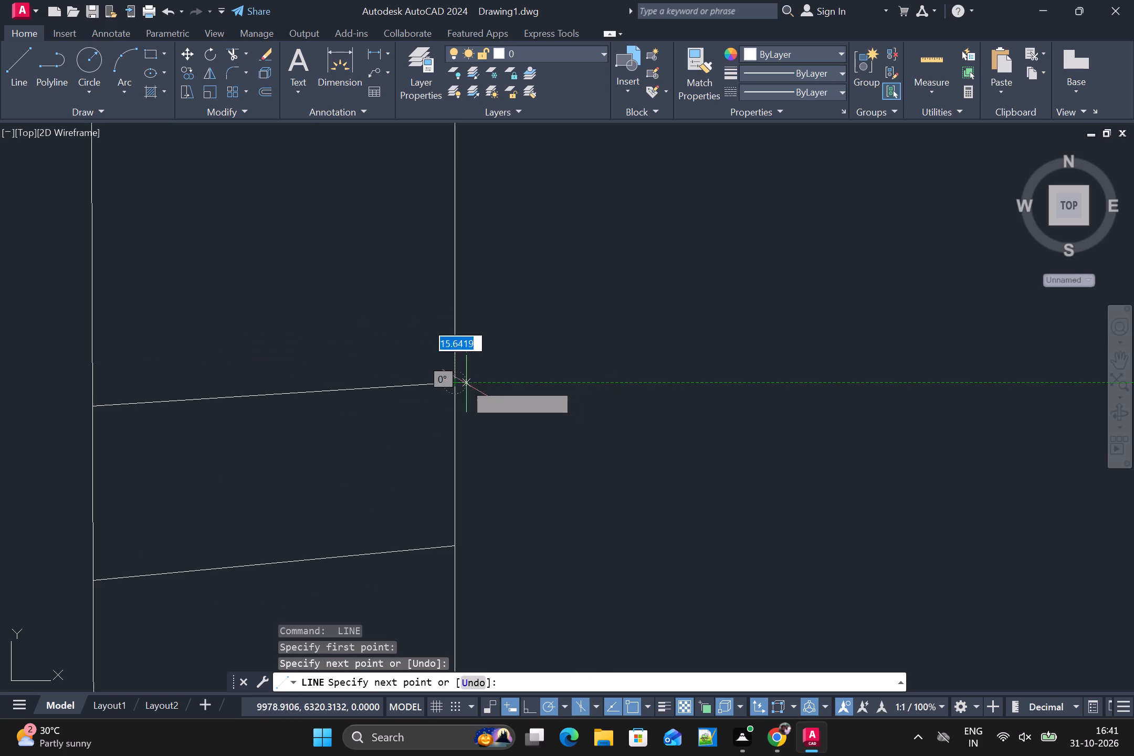
scroll(474, 386, "down", 3)
key("space")
scroll(507, 400, "down", 1)
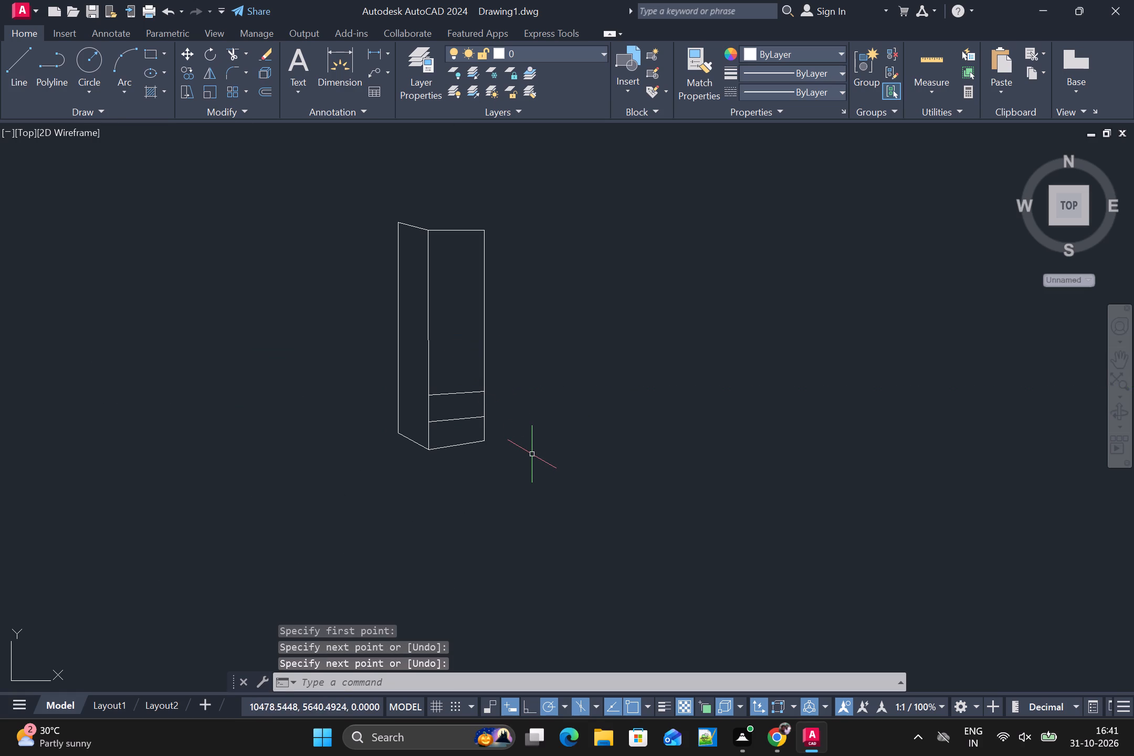
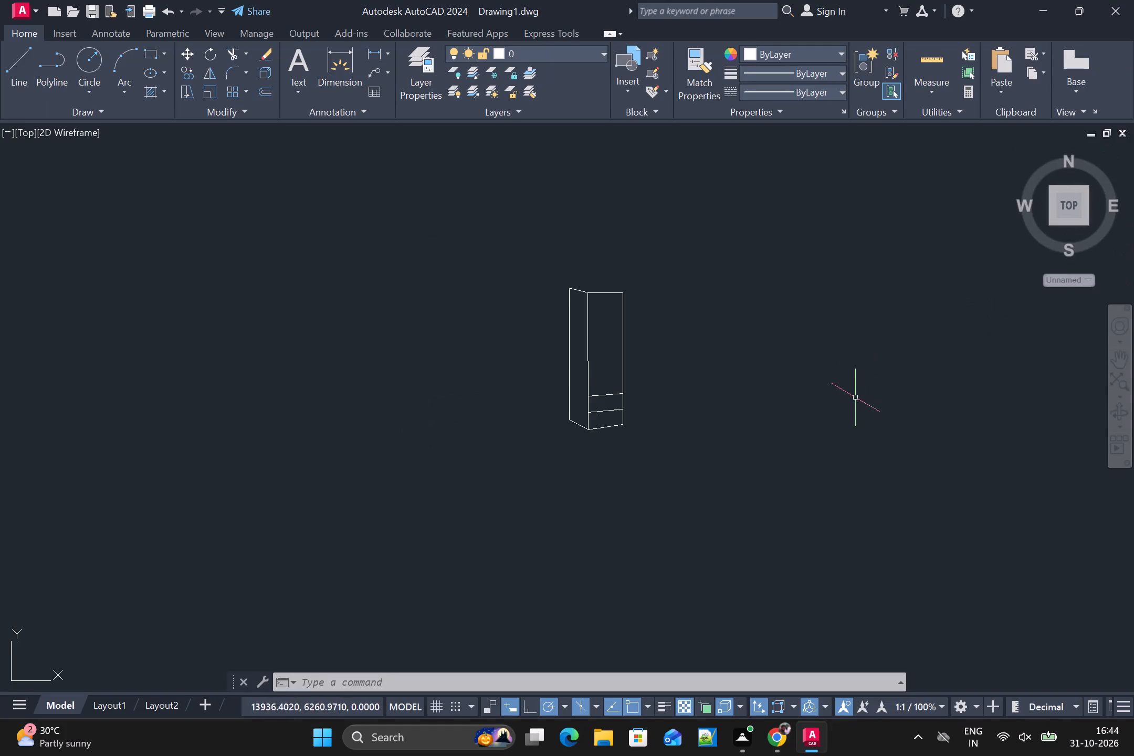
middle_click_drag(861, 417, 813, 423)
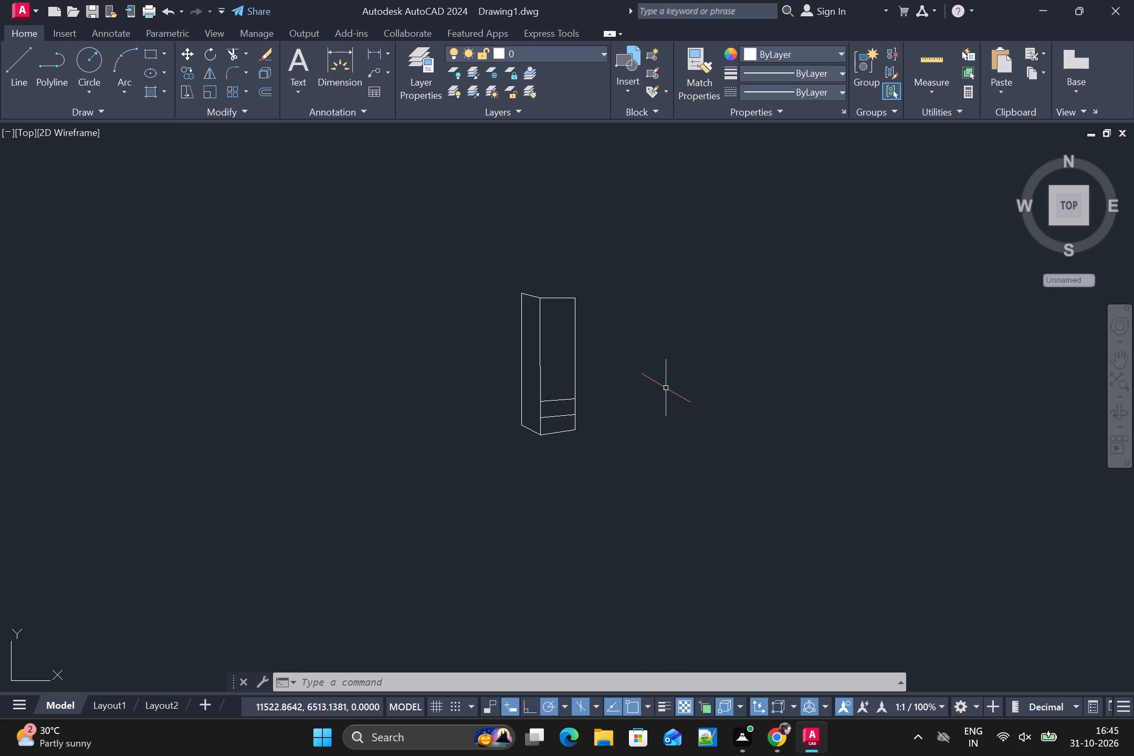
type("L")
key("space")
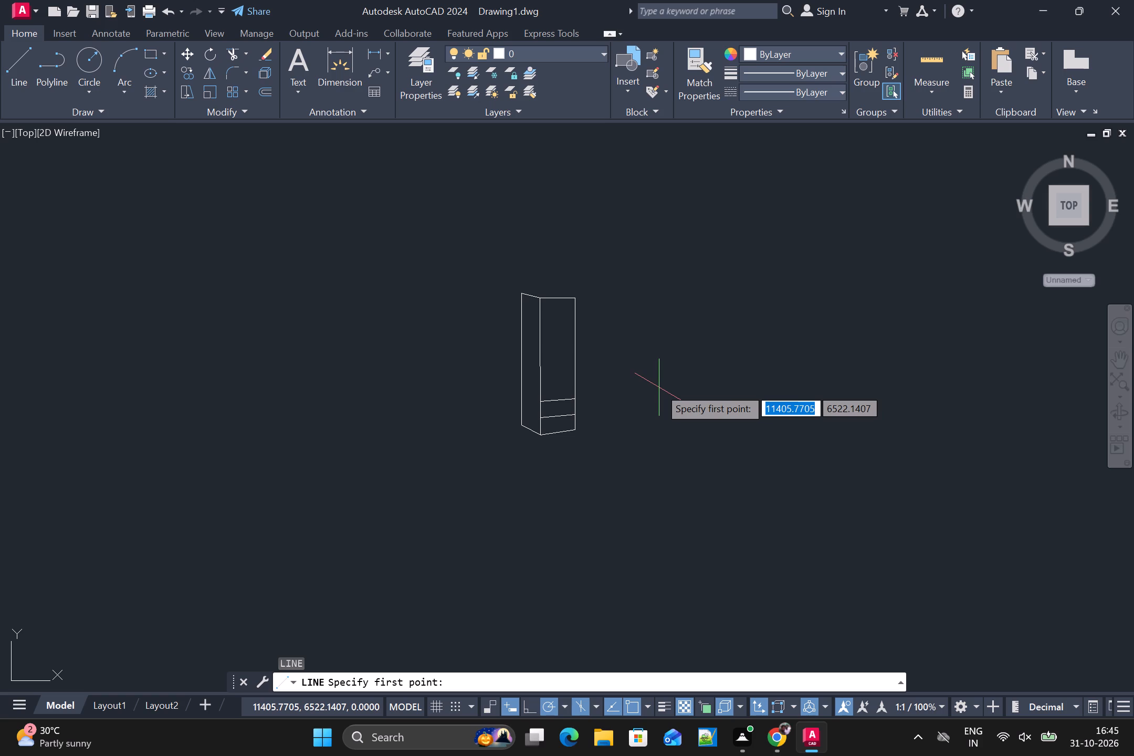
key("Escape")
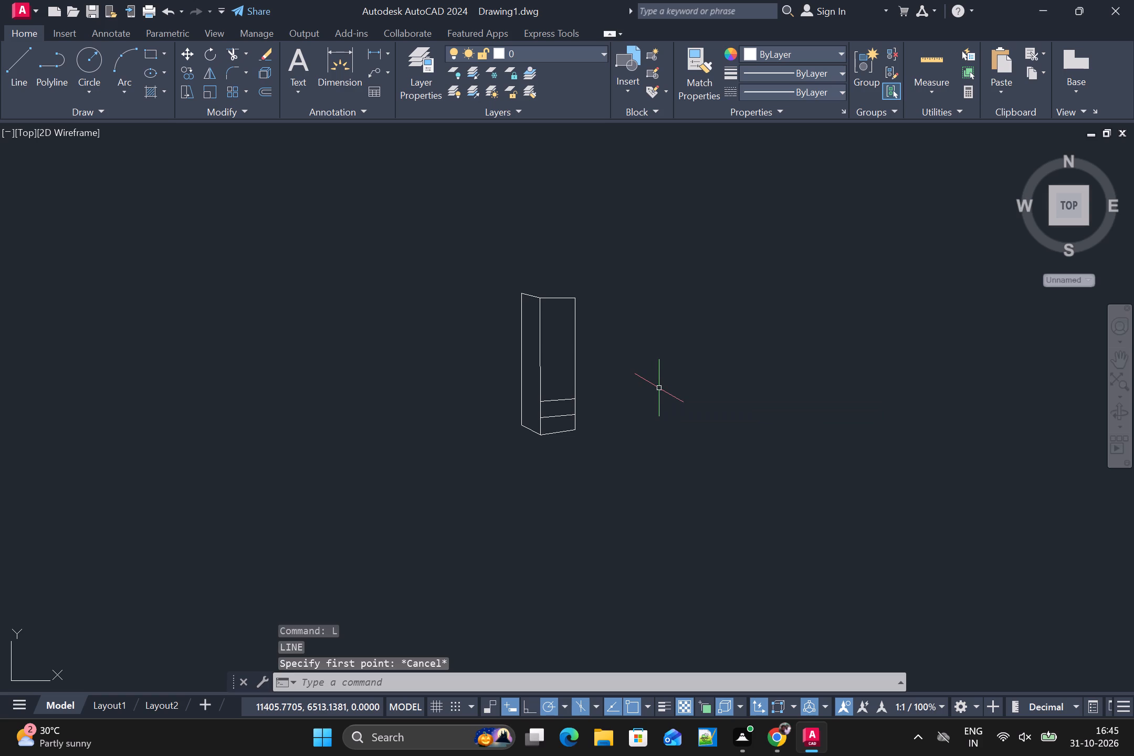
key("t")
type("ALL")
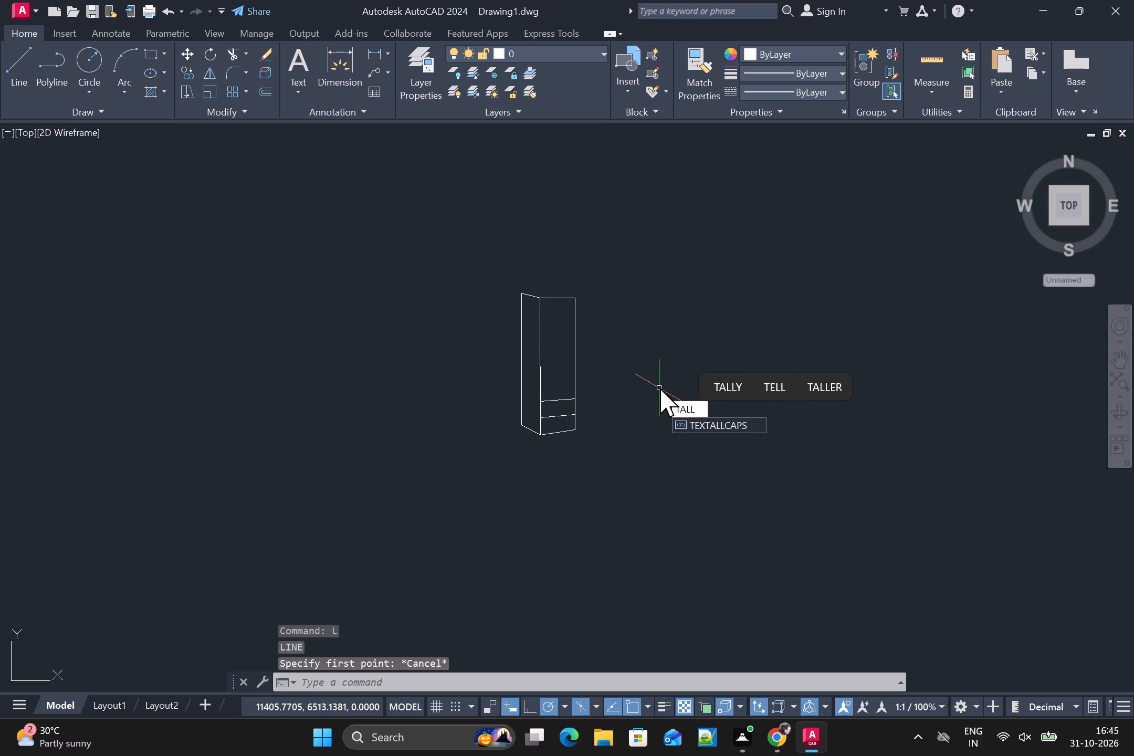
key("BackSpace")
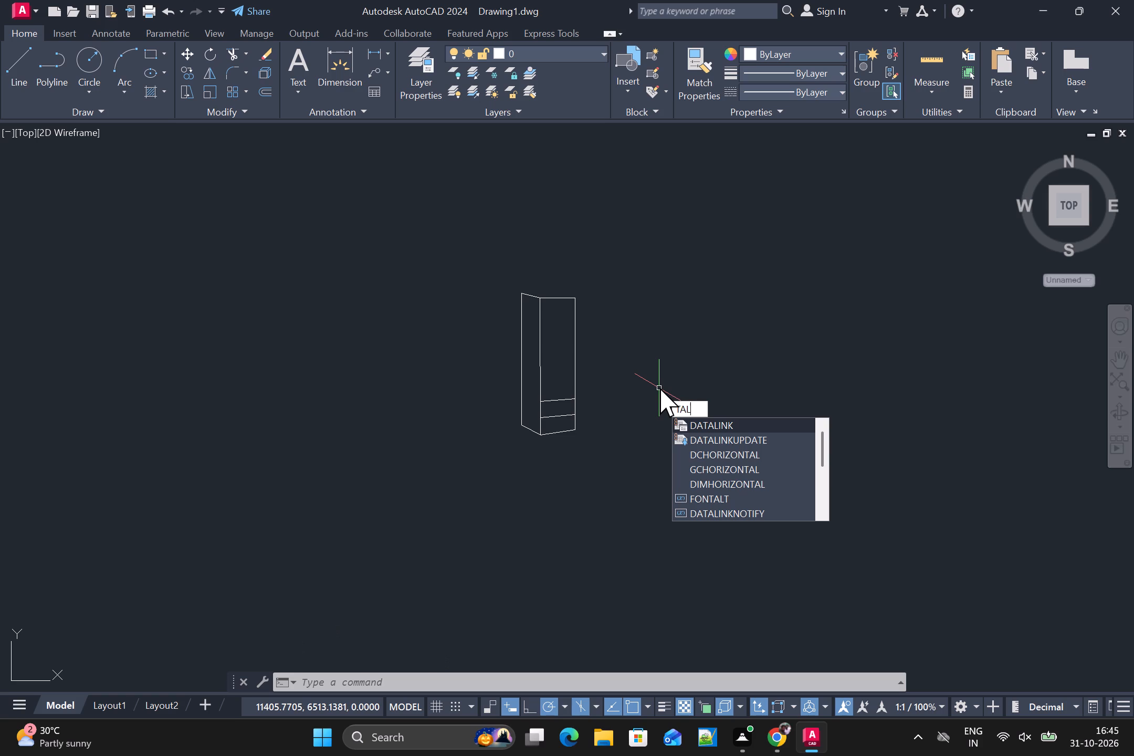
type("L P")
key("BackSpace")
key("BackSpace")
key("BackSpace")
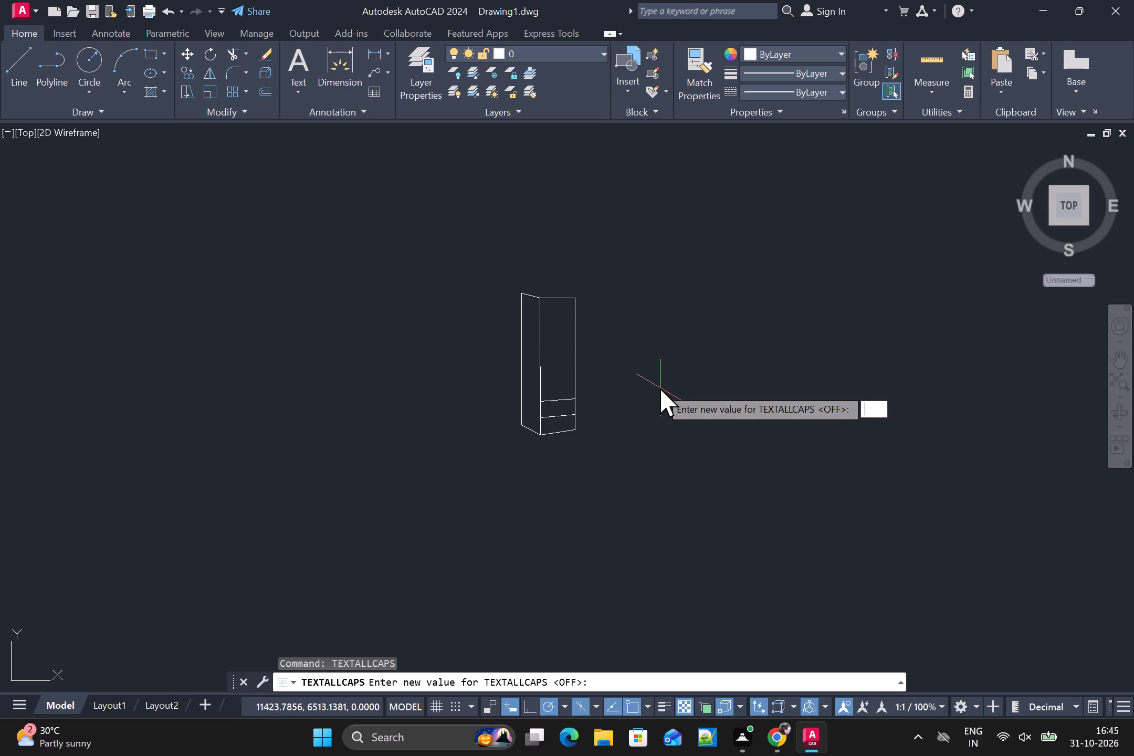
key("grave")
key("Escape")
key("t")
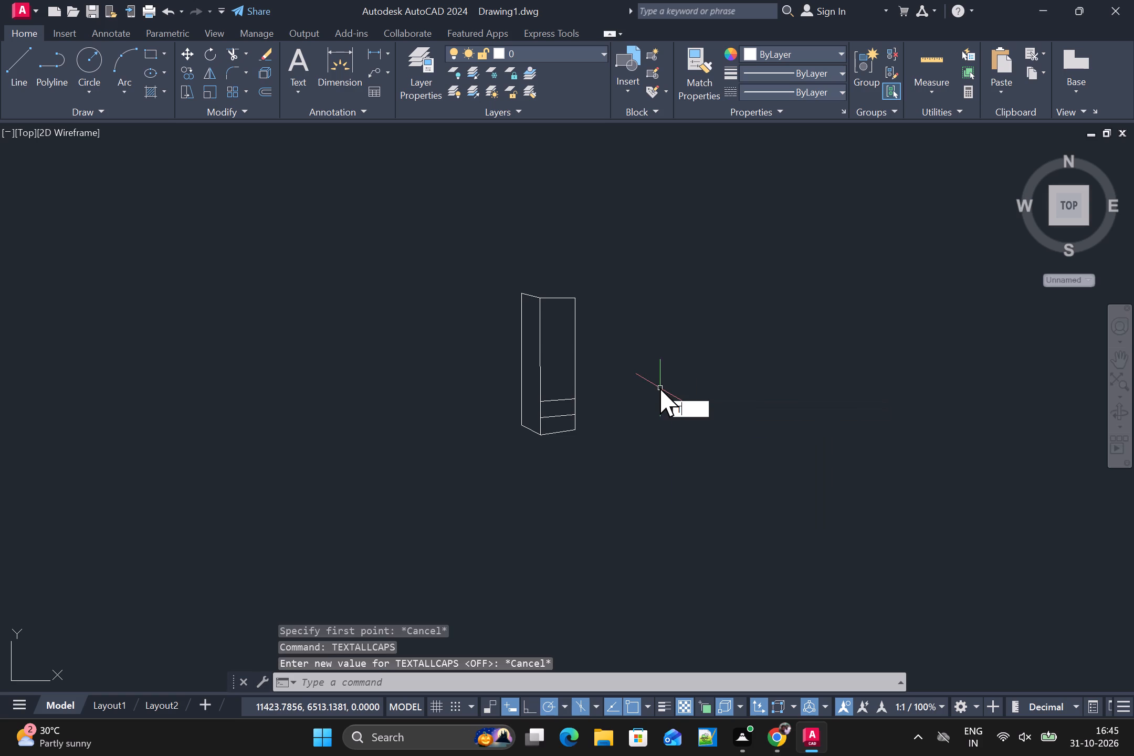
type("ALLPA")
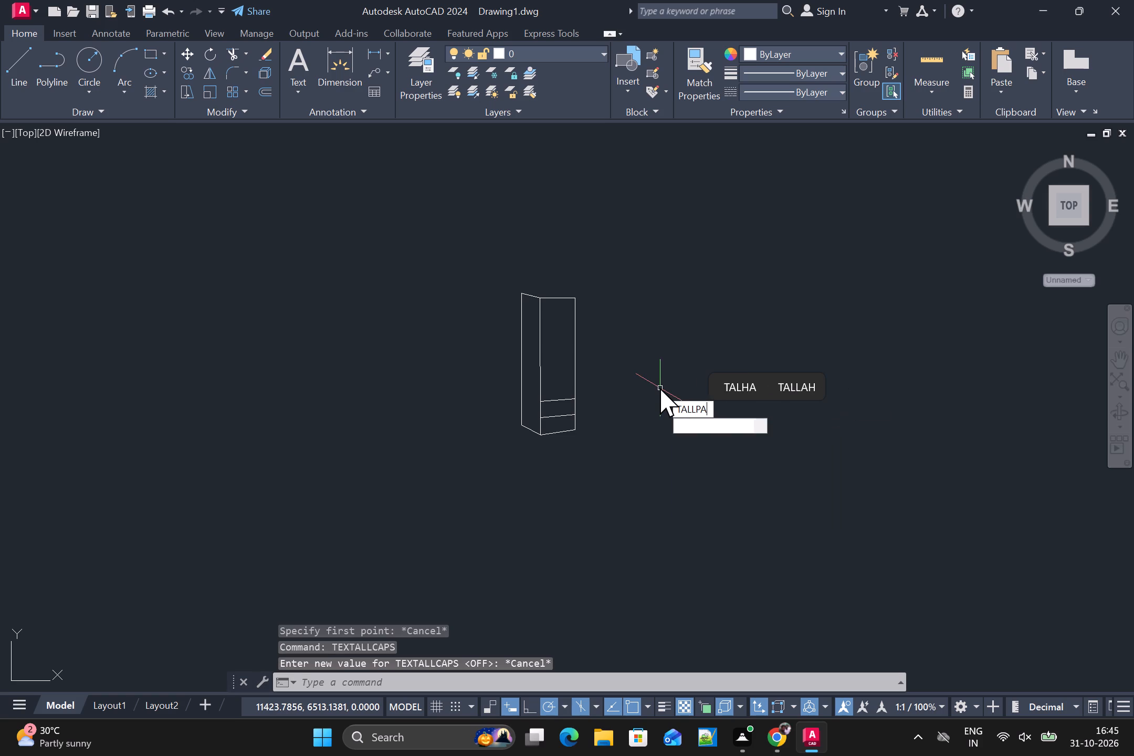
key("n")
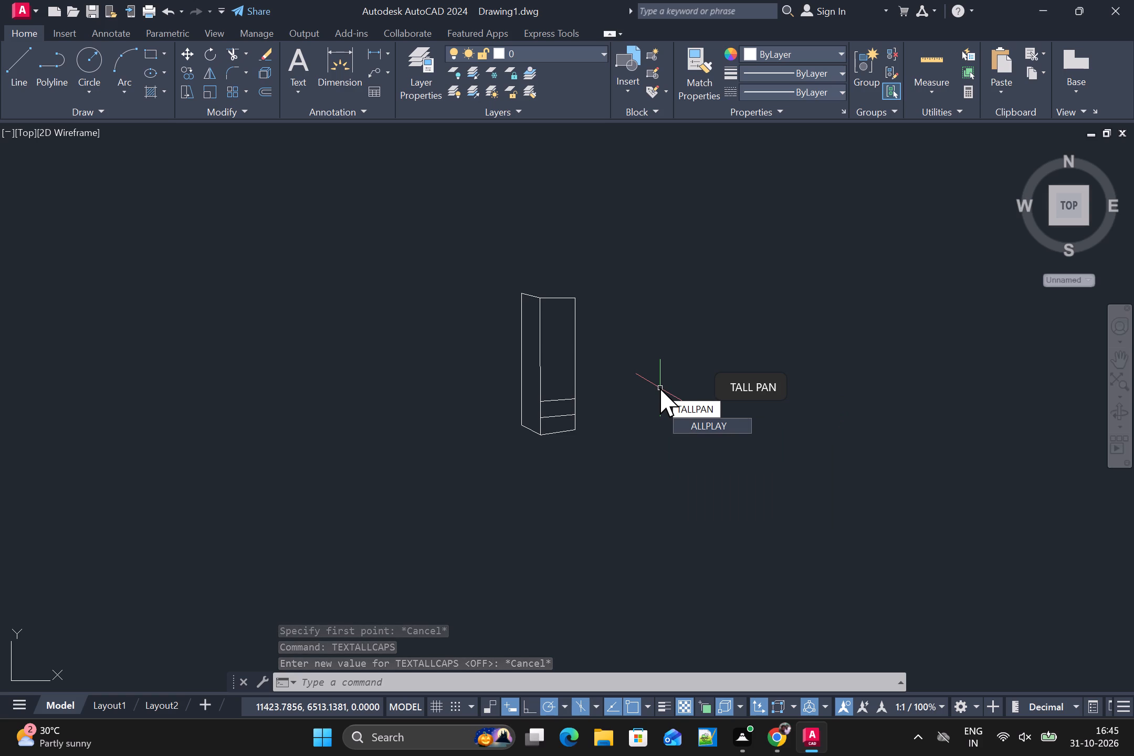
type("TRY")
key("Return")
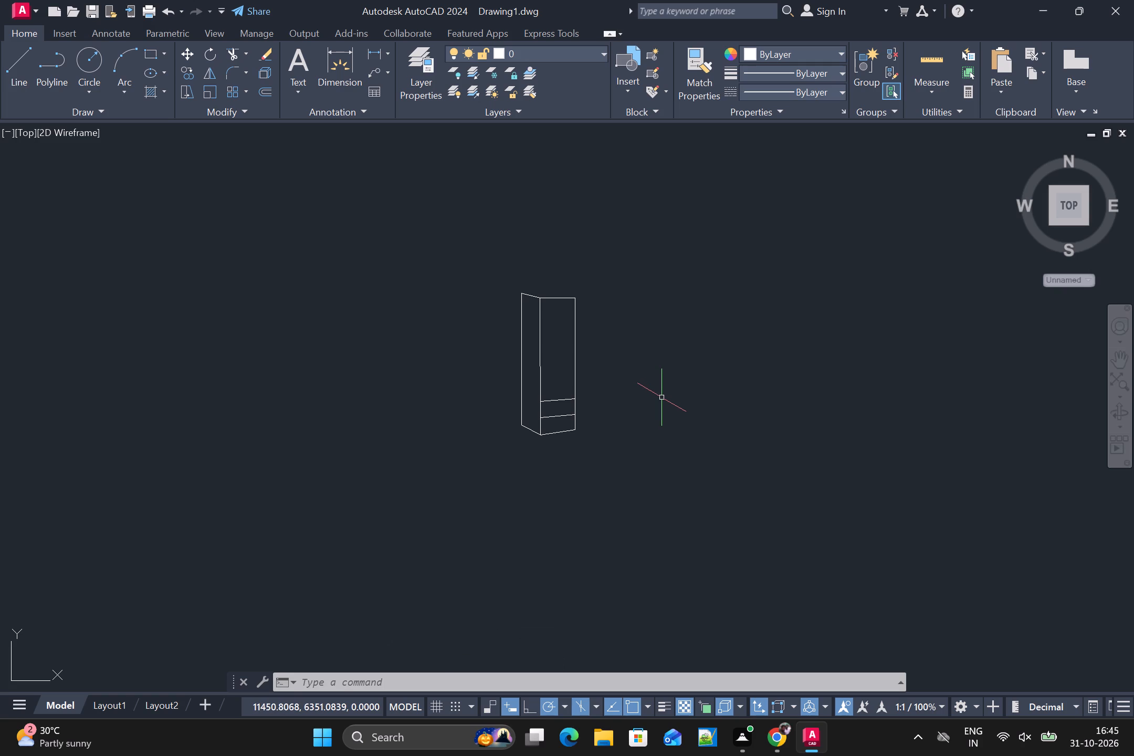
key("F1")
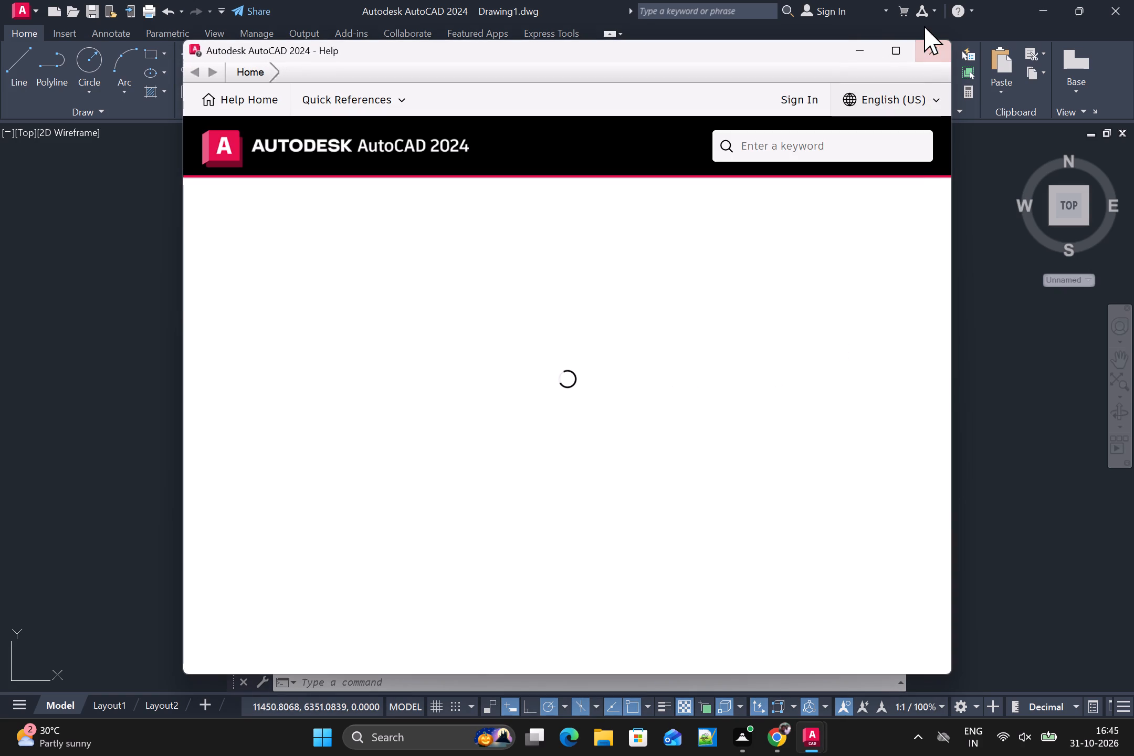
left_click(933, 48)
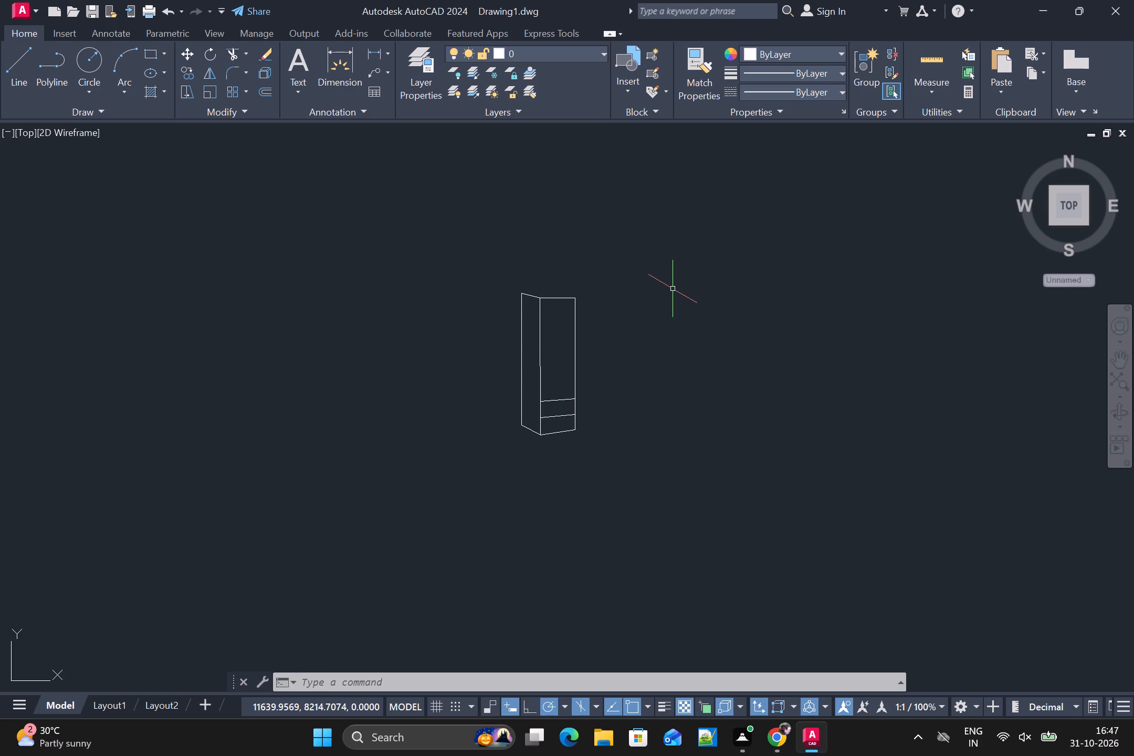
Draw a third line about 605 mm long across the middle of the right face, rising about 5° from the inner vertical line to the right side.
type("L")
key("space")
scroll(534, 393, "up", 2)
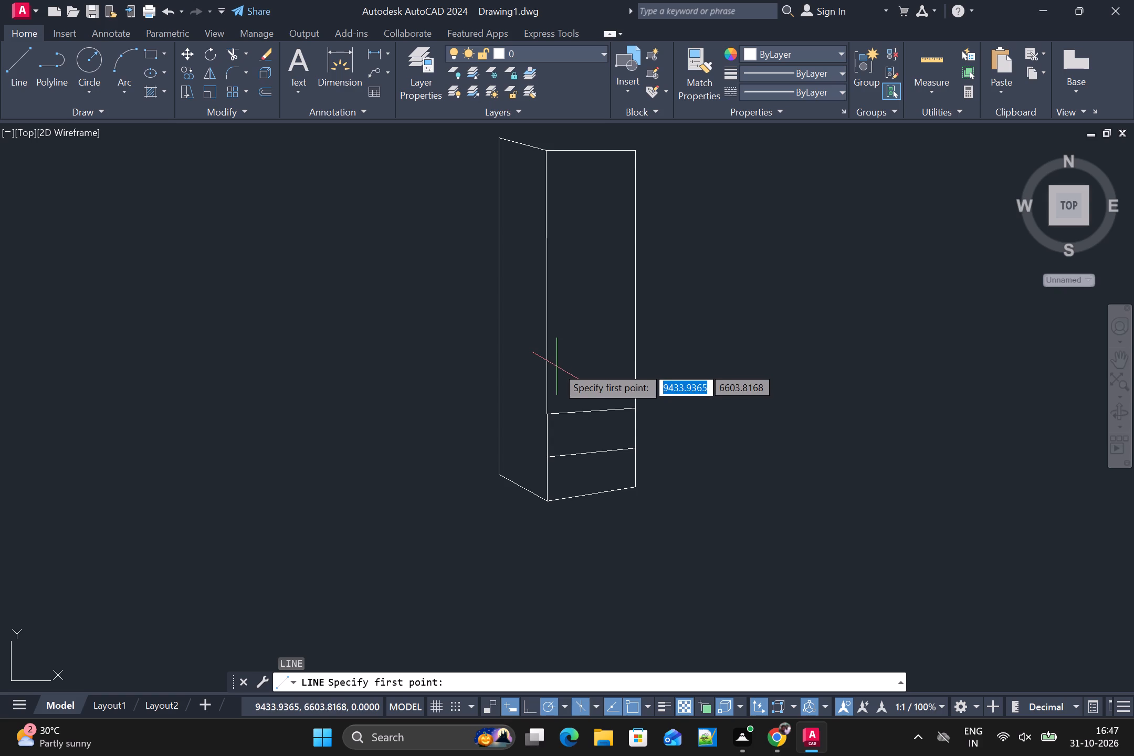
left_click(548, 305)
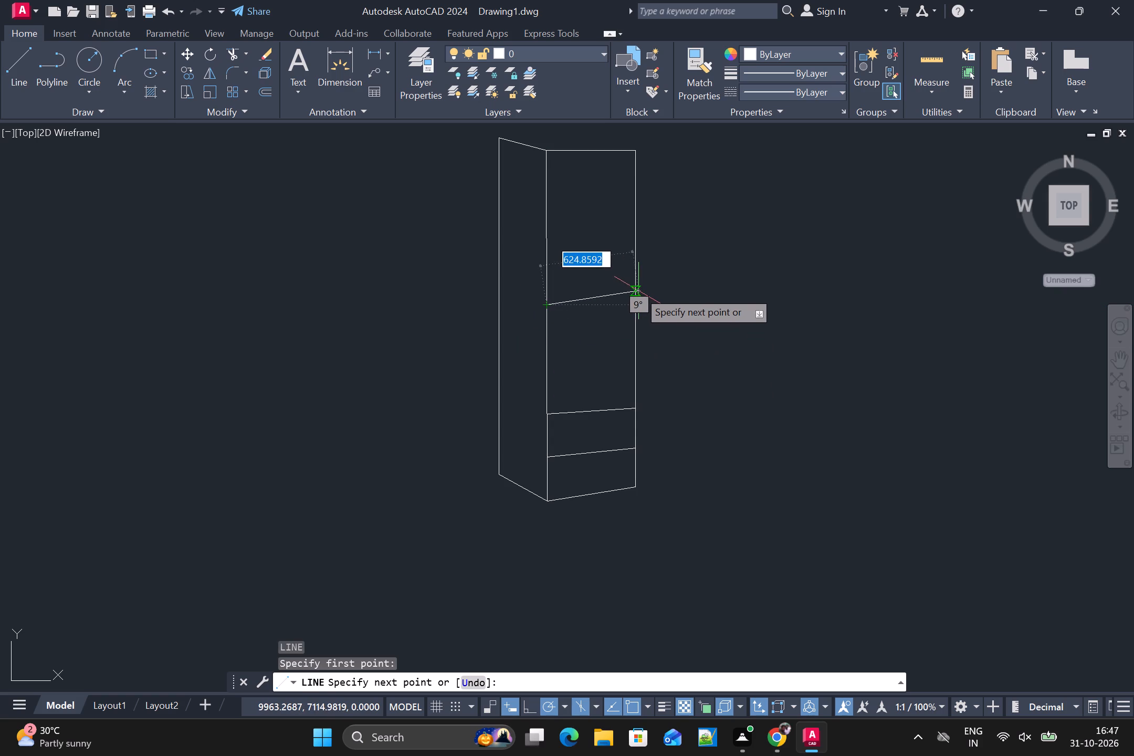
scroll(636, 294, "up", 3)
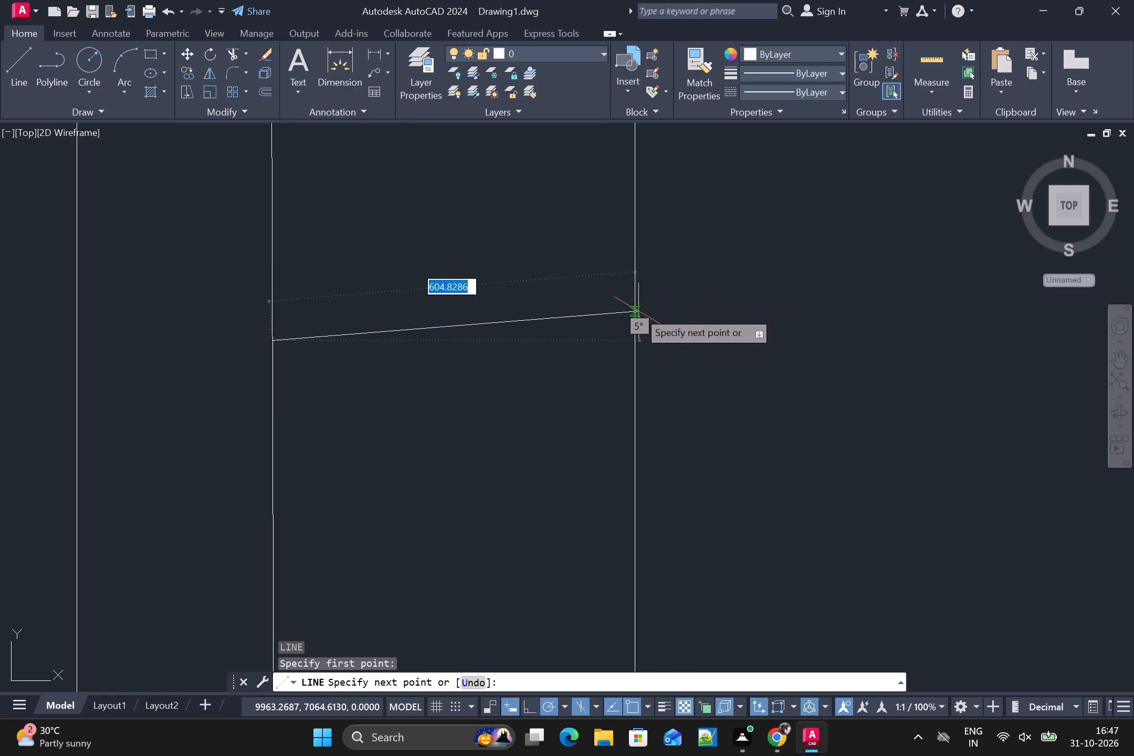
left_click(638, 311)
scroll(666, 325, "down", 3)
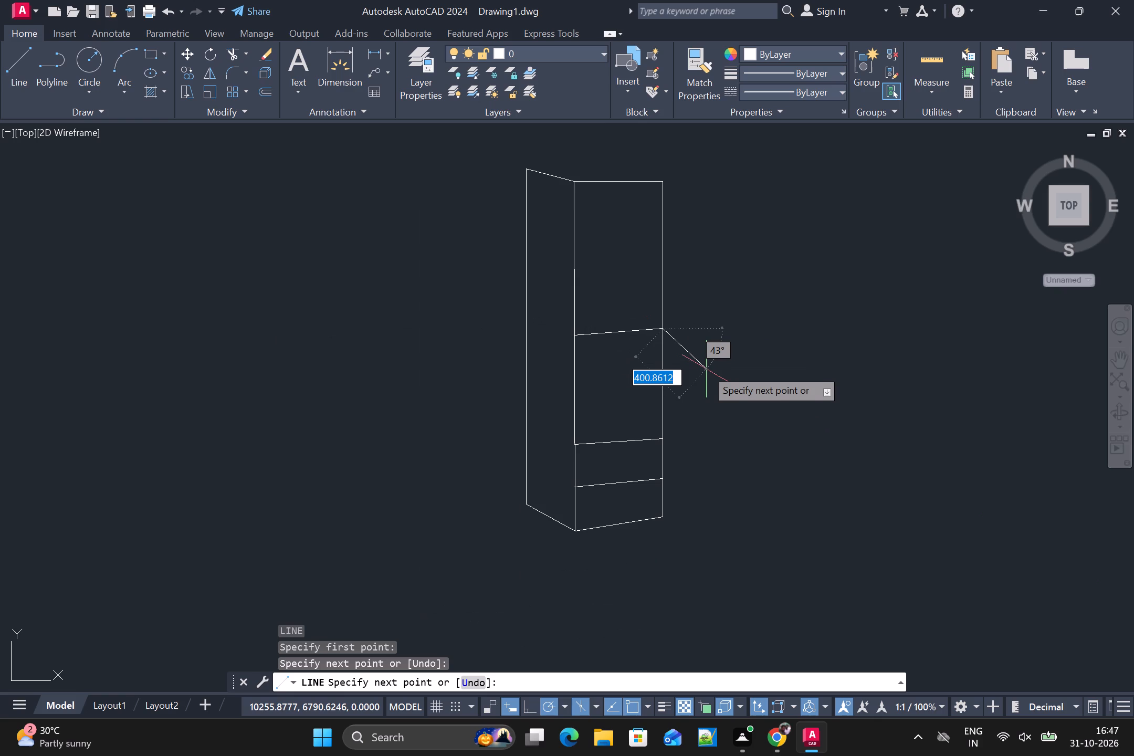
key("space")
Draw a fourth line about 592 mm long across the upper right face, rising about 3° from the inner vertical line to the right side.
key("space")
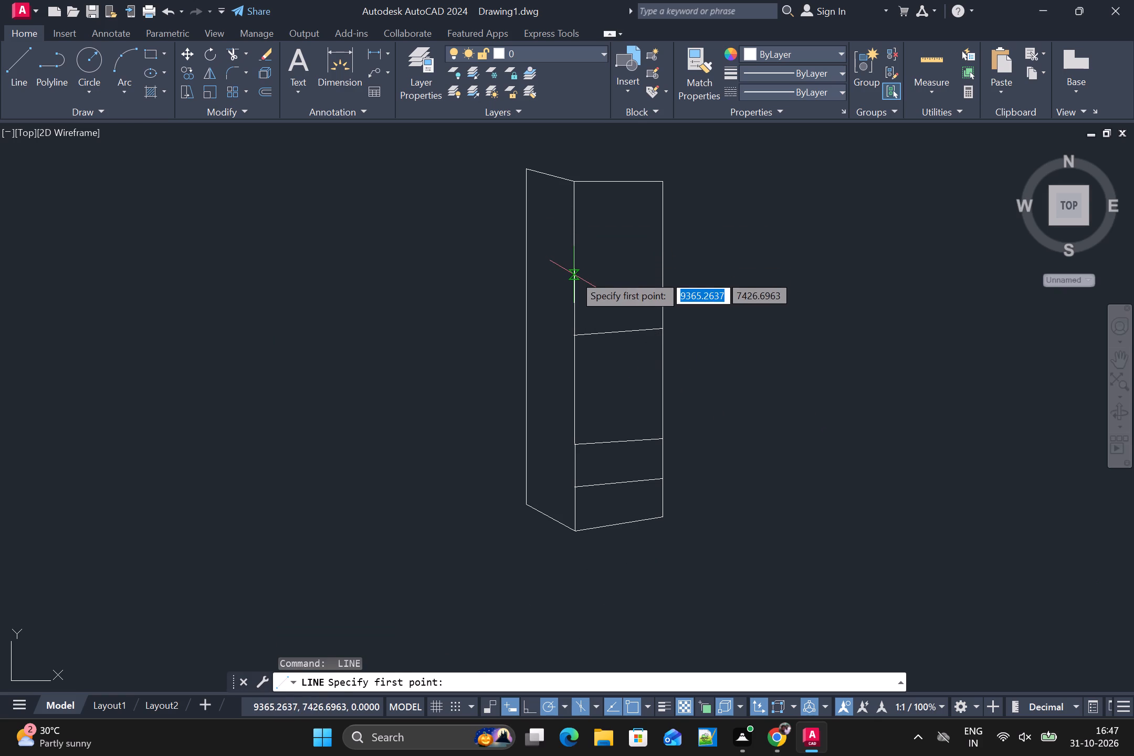
left_click(574, 275)
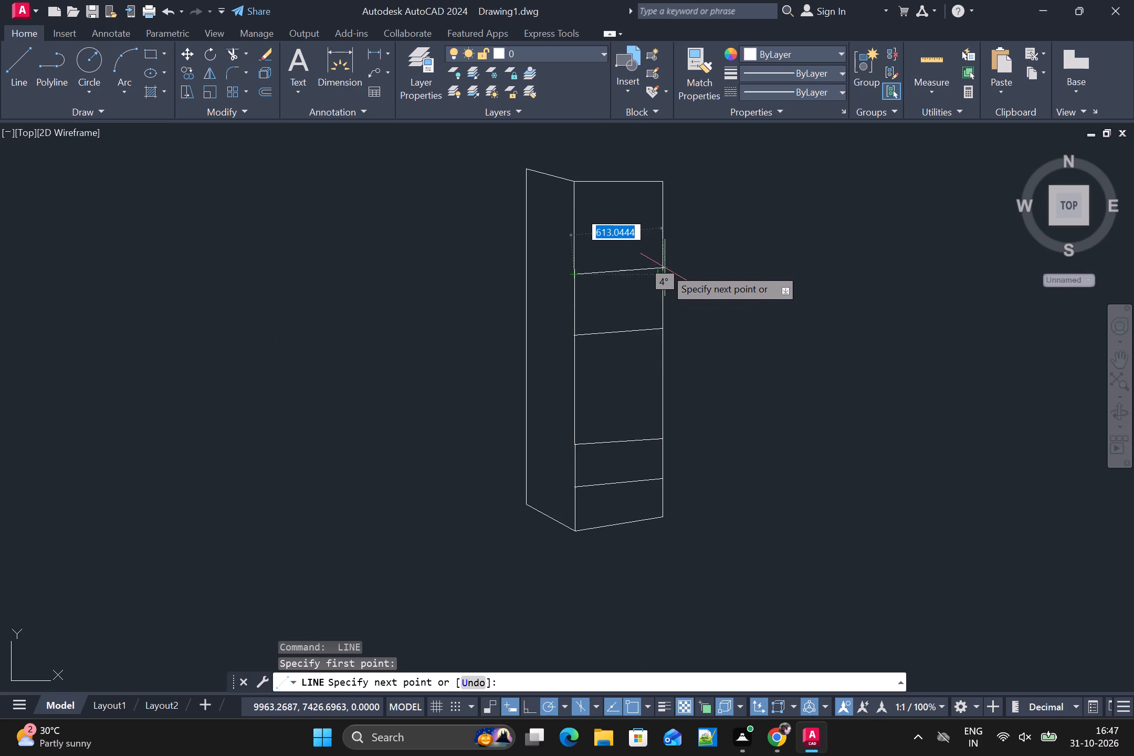
scroll(661, 267, "up", 3)
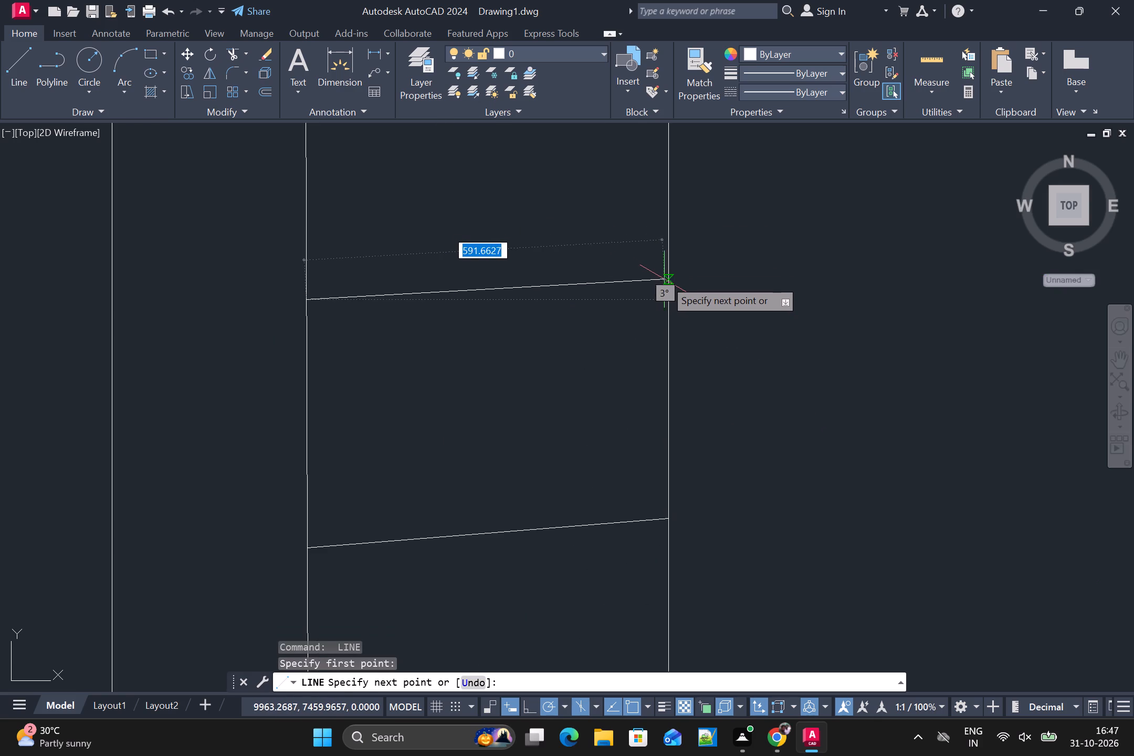
left_click(667, 279)
scroll(665, 280, "down", 5)
key("space")
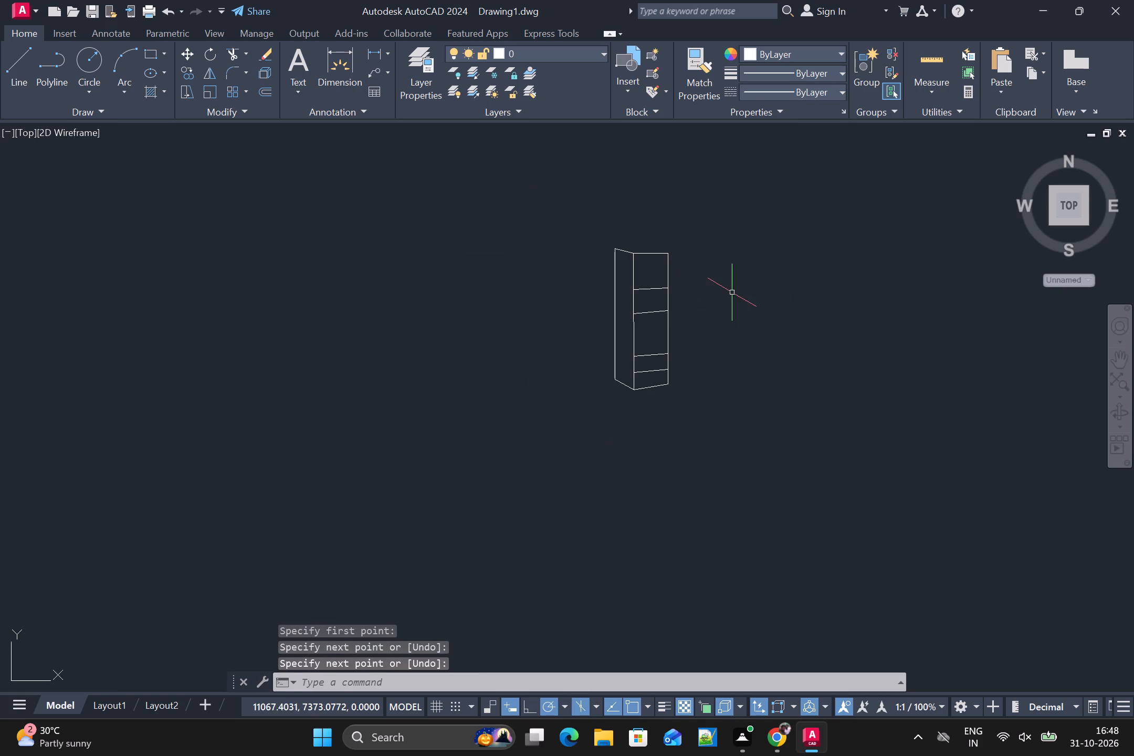
Draw a narrow three-sided outline about 595 mm tall against the outside of the right vertical side, starting just below its top corner.
scroll(679, 256, "up", 2)
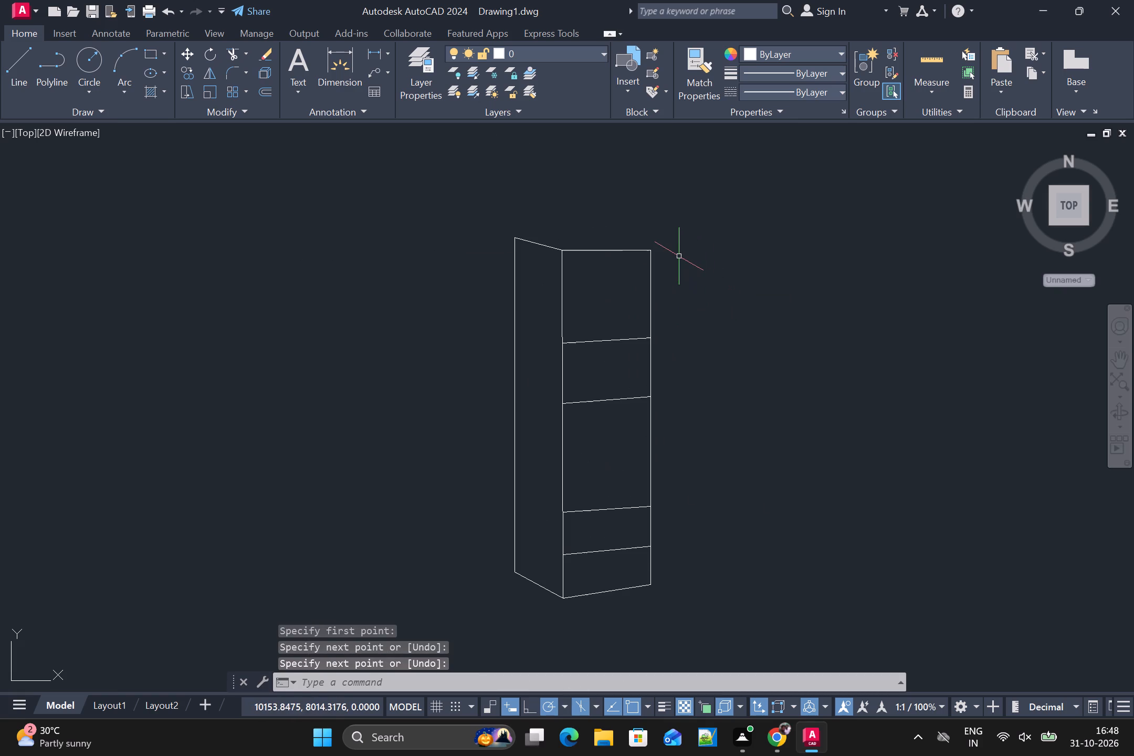
scroll(713, 300, "up", 2)
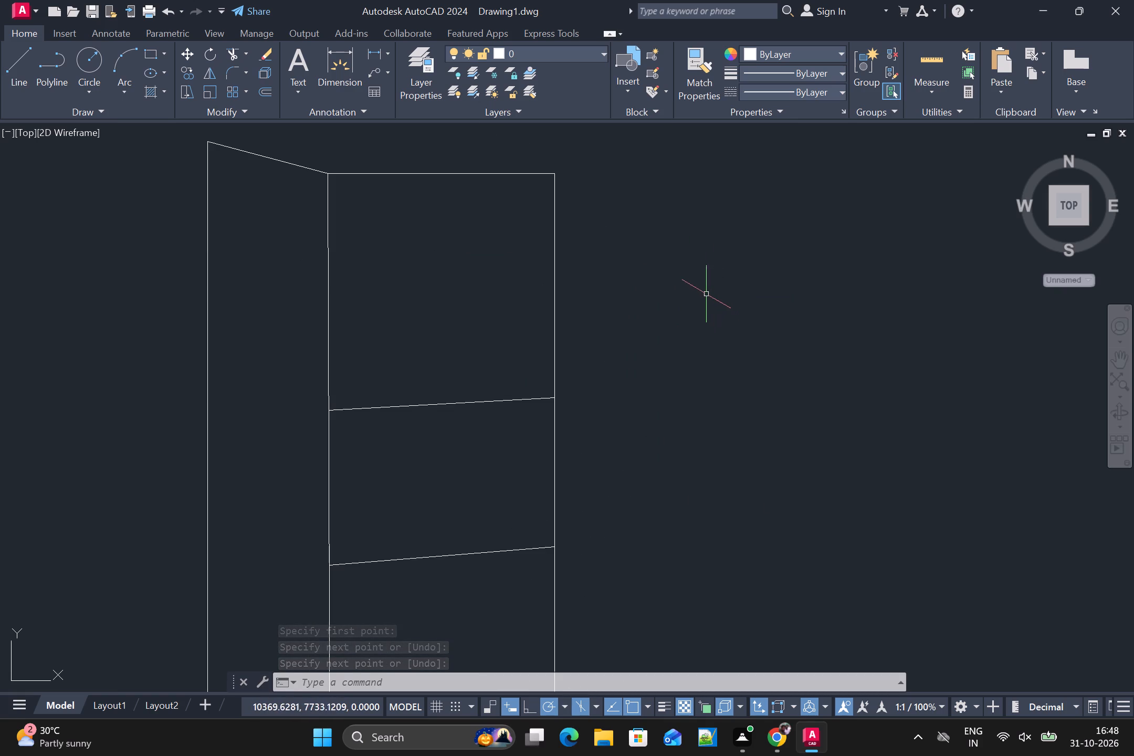
key("space")
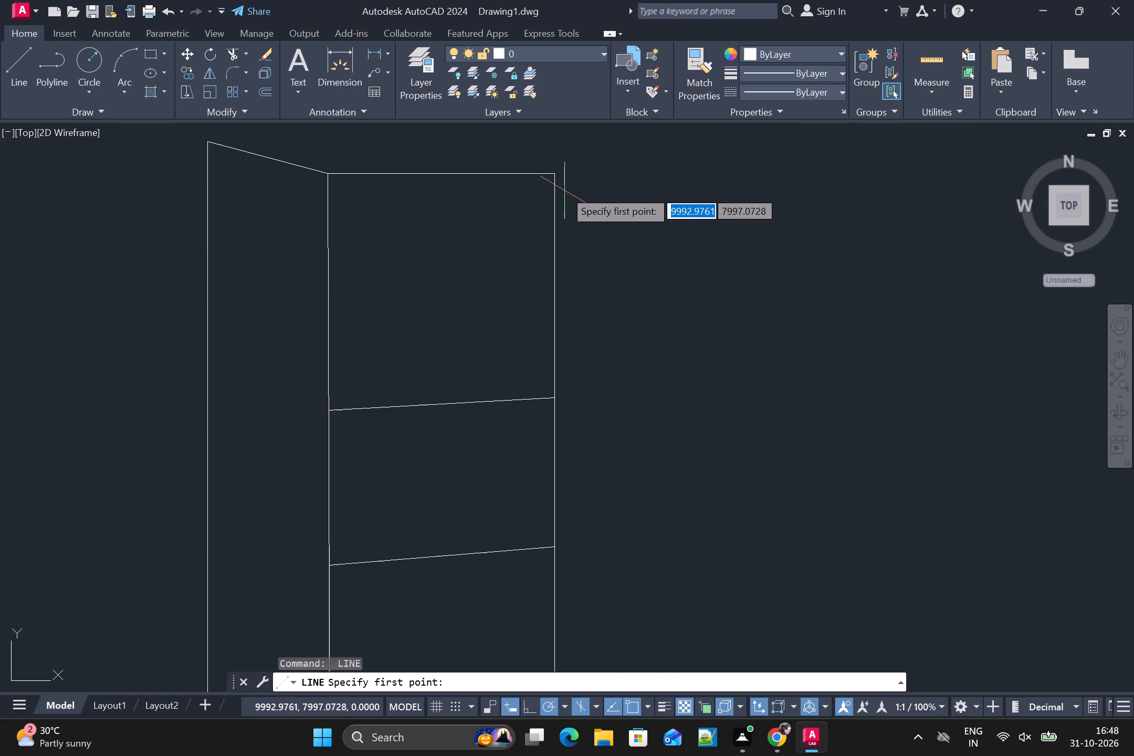
scroll(563, 183, "up", 1)
left_click(549, 183)
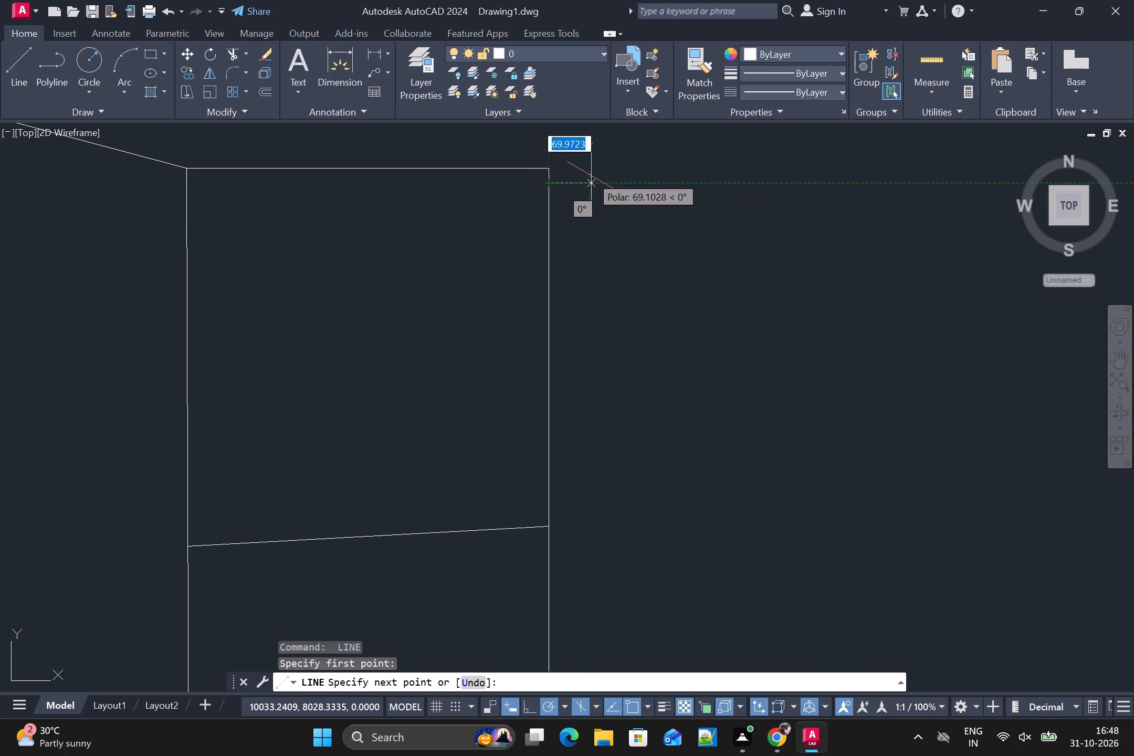
left_click(600, 176)
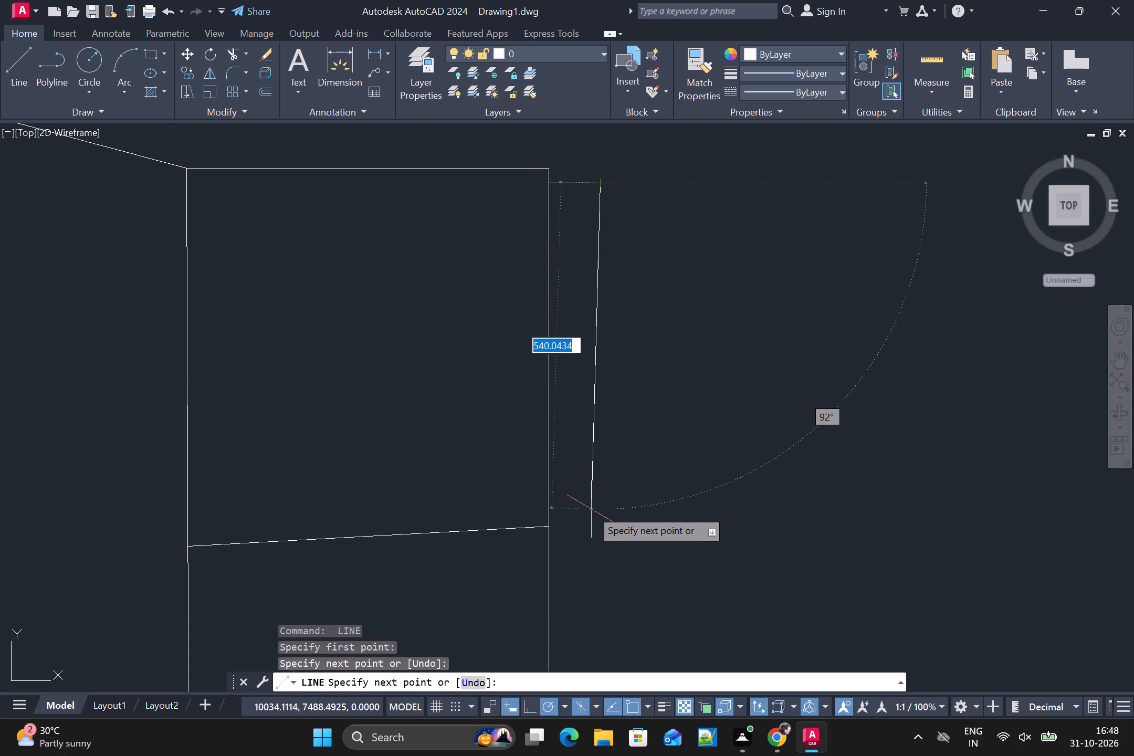
middle_click_drag(591, 509, 594, 419)
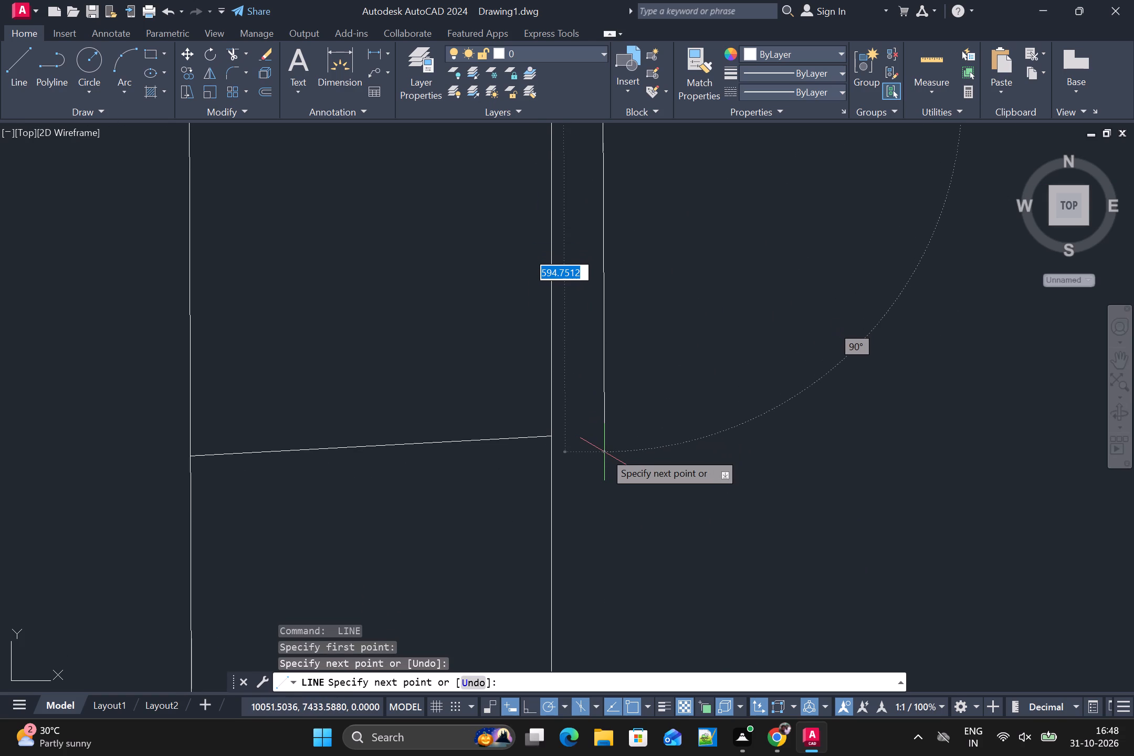
left_click(604, 452)
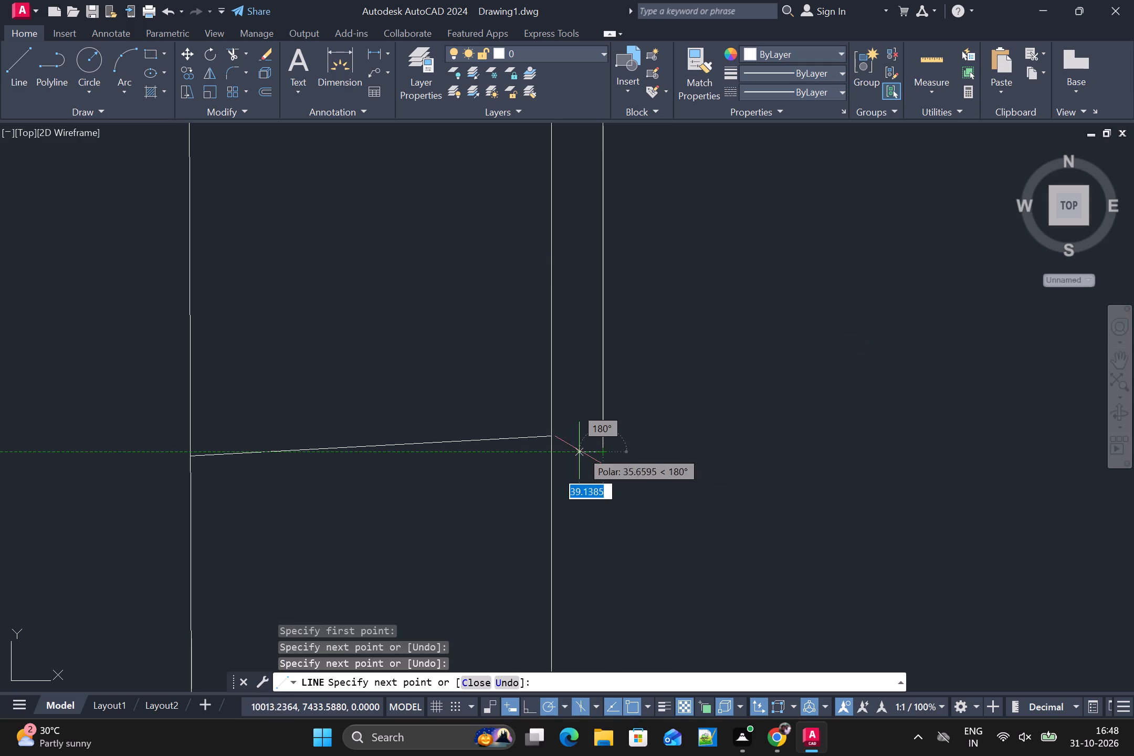
left_click(550, 456)
key("space")
Draw a line about 331 mm long across the left face, from the middle cross line's inner end up to the left vertical side at about 14°.
scroll(585, 457, "down", 2)
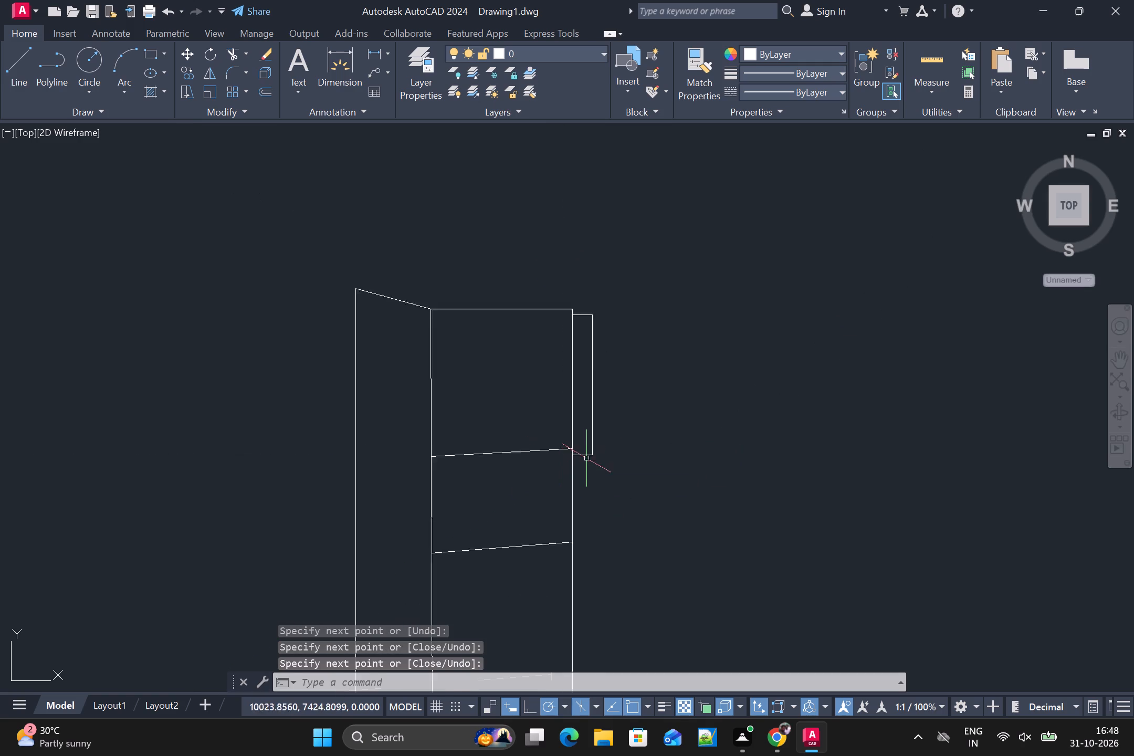
scroll(586, 459, "down", 1)
middle_click_drag(685, 455, 693, 321)
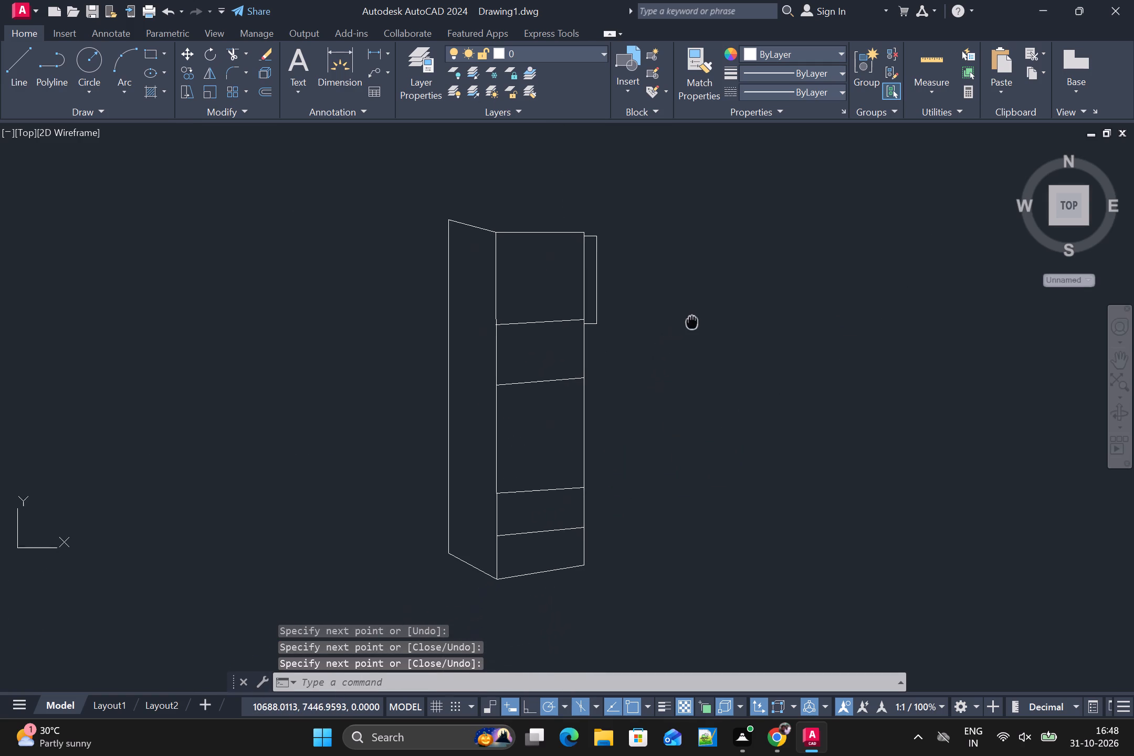
middle_click_drag(693, 321, 696, 319)
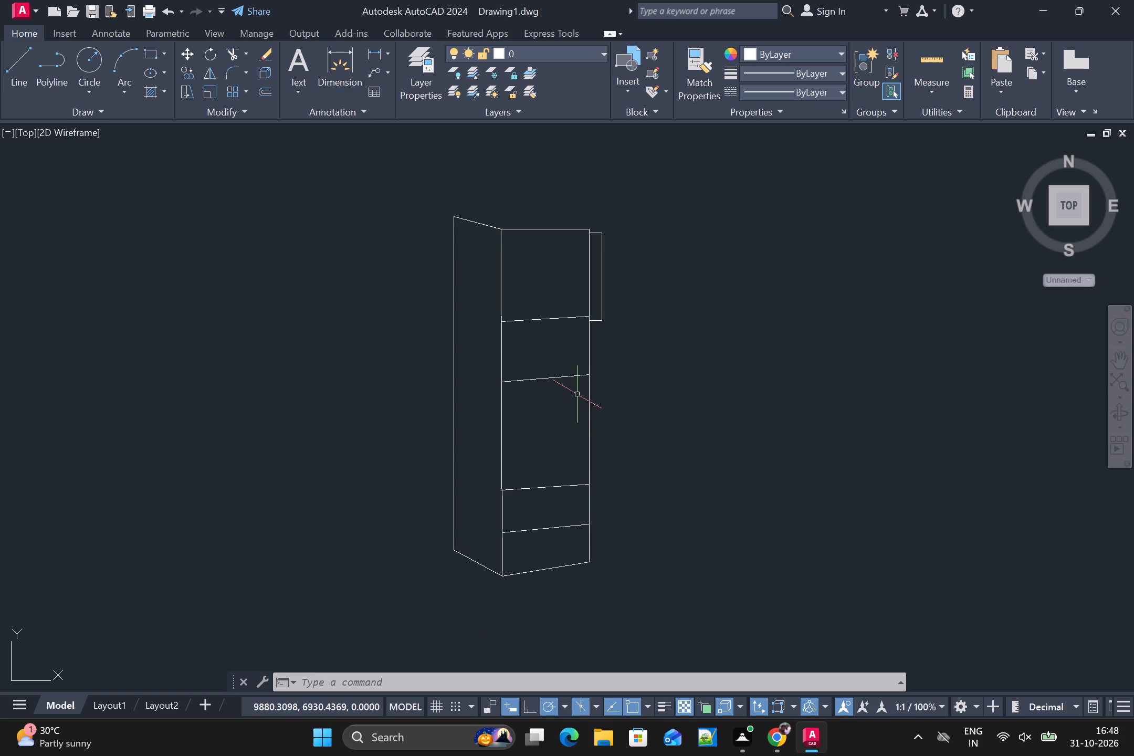
middle_click_drag(577, 394, 571, 398)
scroll(570, 397, "up", 2)
scroll(570, 397, "down", 2)
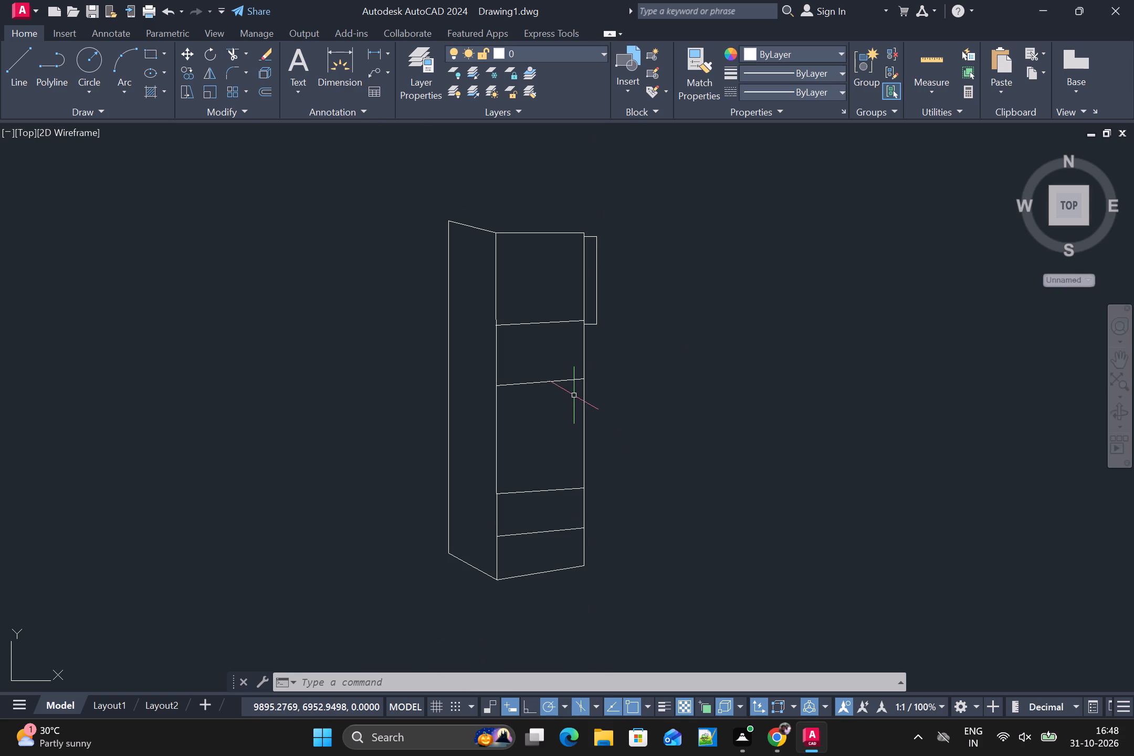
key("l")
key("space")
left_click(496, 387)
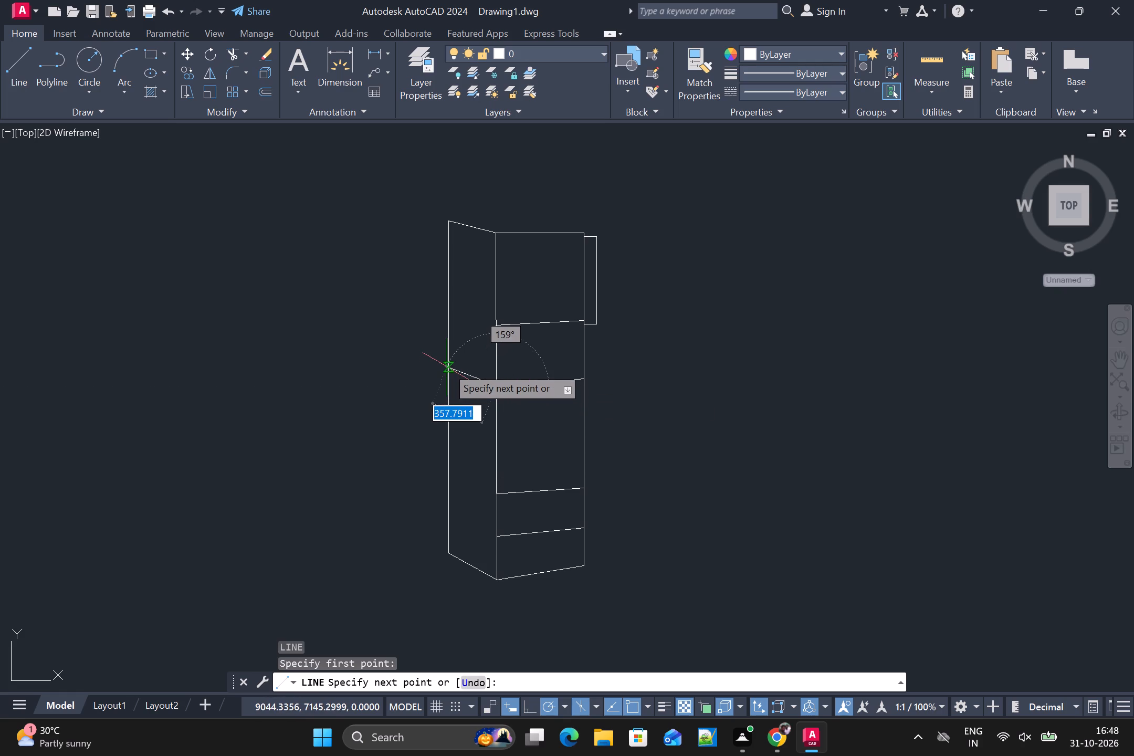
scroll(447, 367, "up", 2)
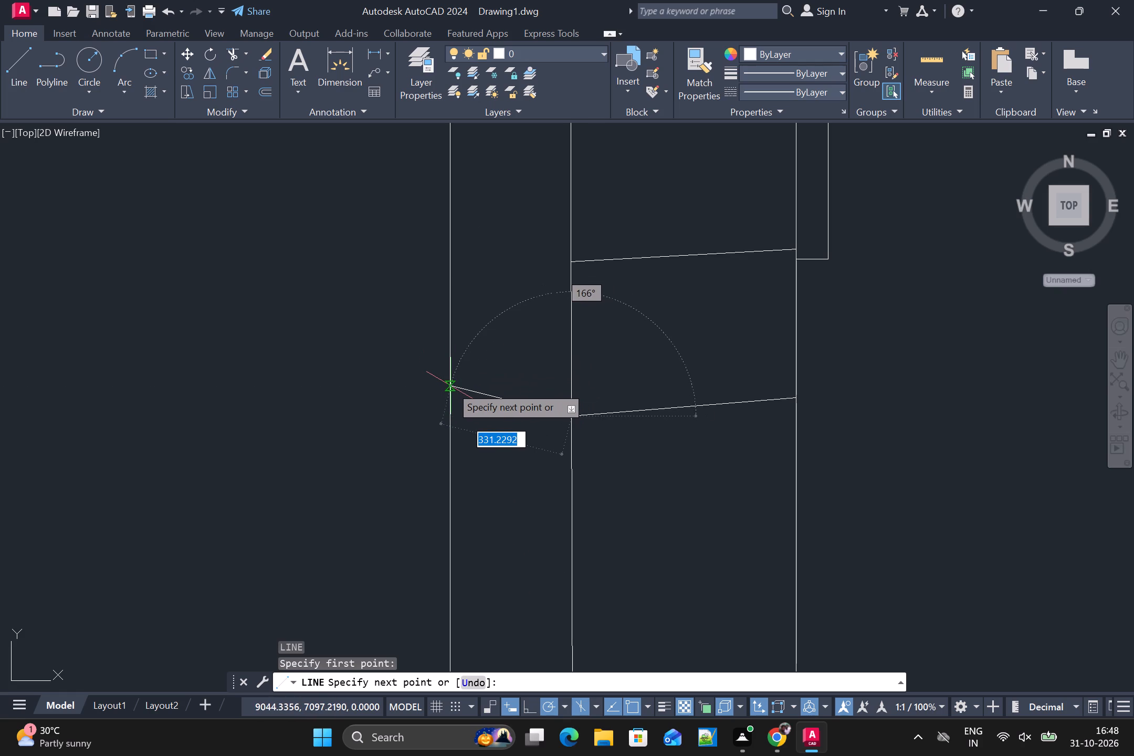
left_click(450, 386)
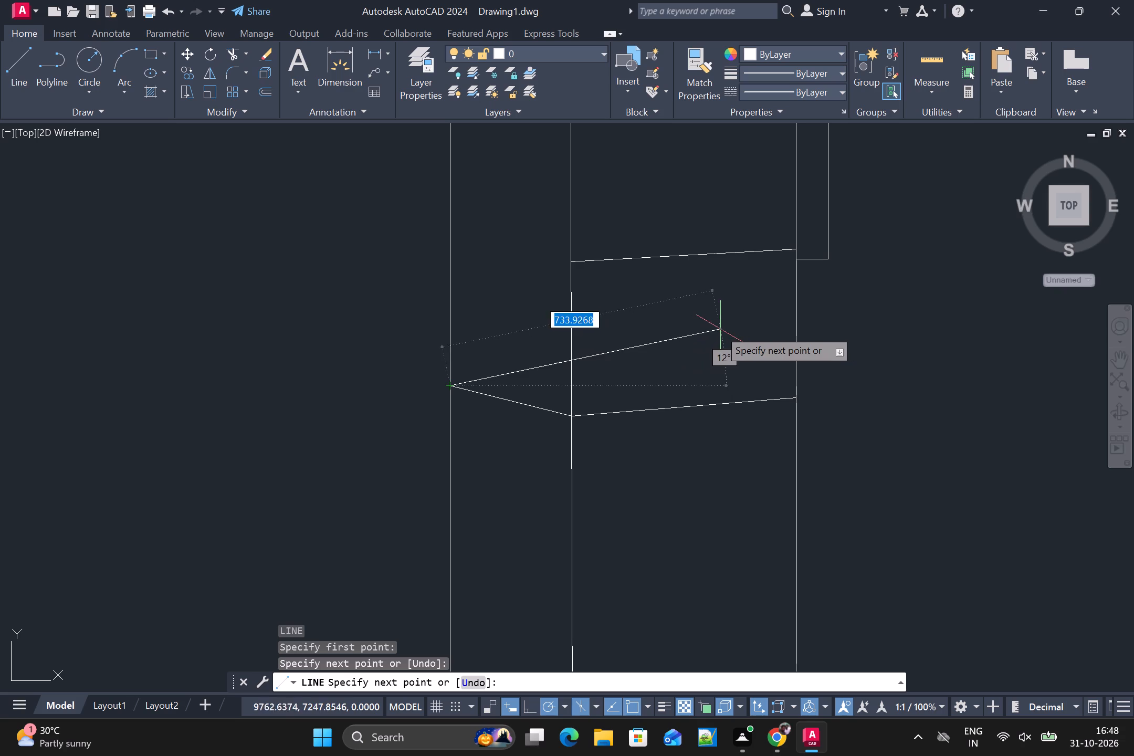
Complete the middle shelf outline from the left vertical with a back edge about 688 mm long at 6°, closing at the middle cross line's right end.
middle_click_drag(706, 376, 761, 256)
scroll(761, 256, "up", 1)
middle_click_drag(786, 287, 769, 343)
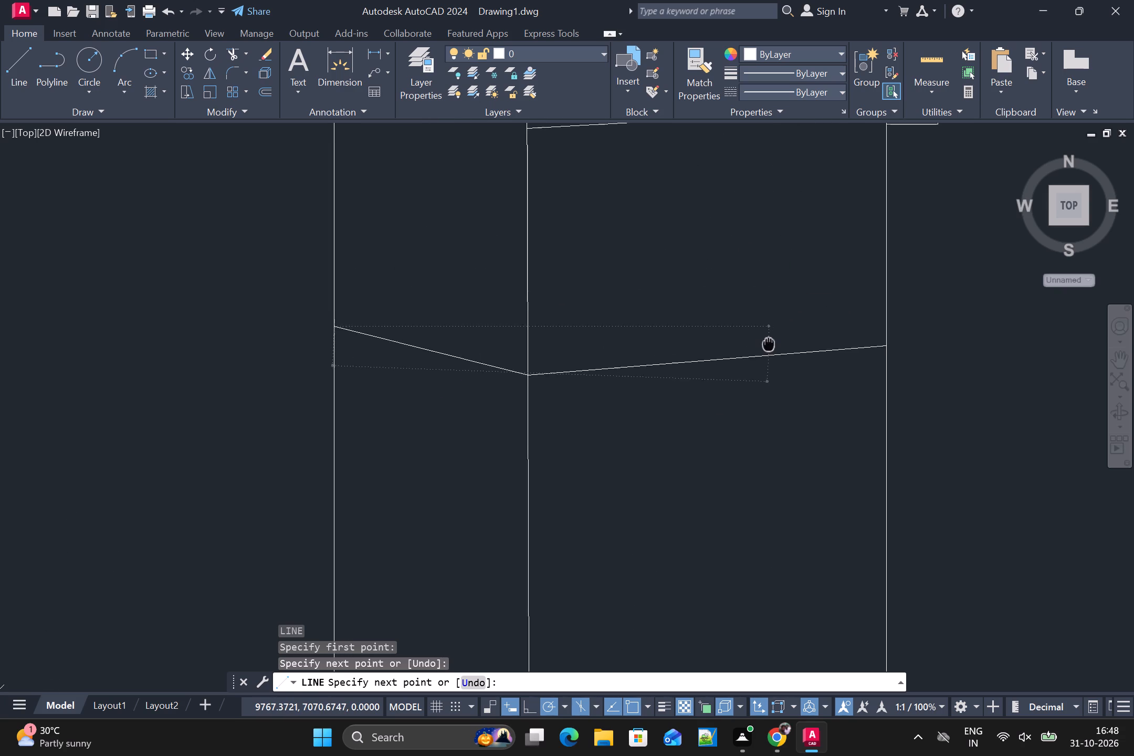
middle_click_drag(769, 343, 772, 314)
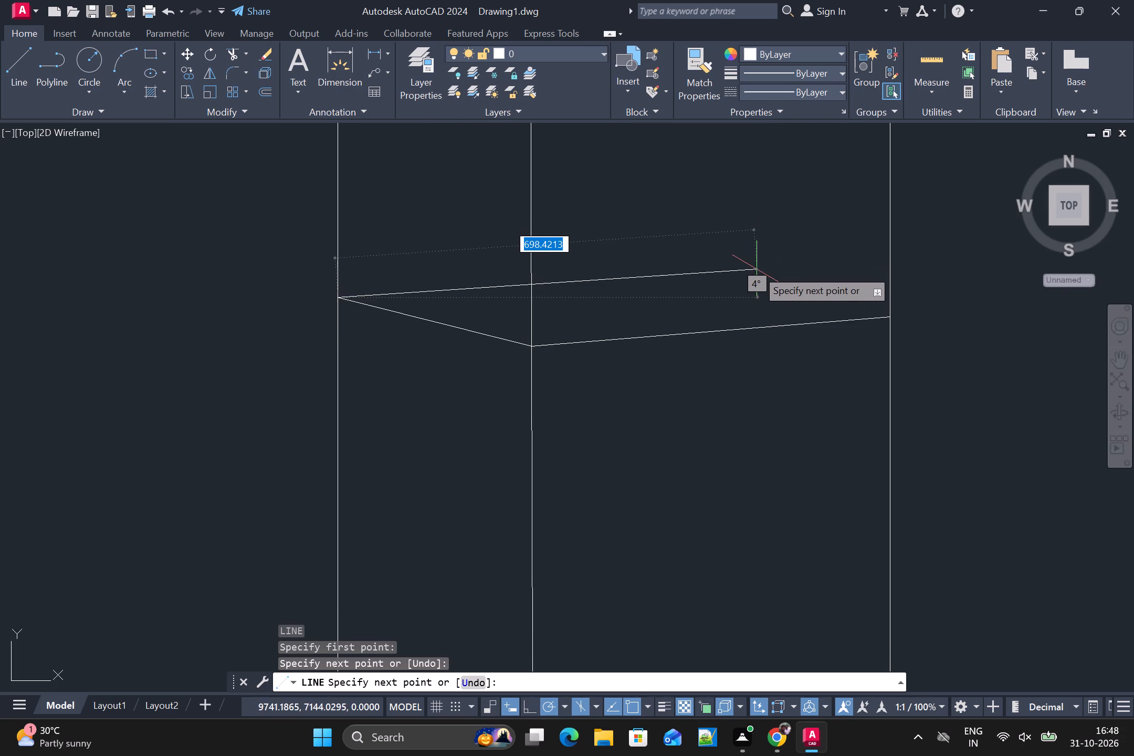
middle_click_drag(757, 270, 734, 432)
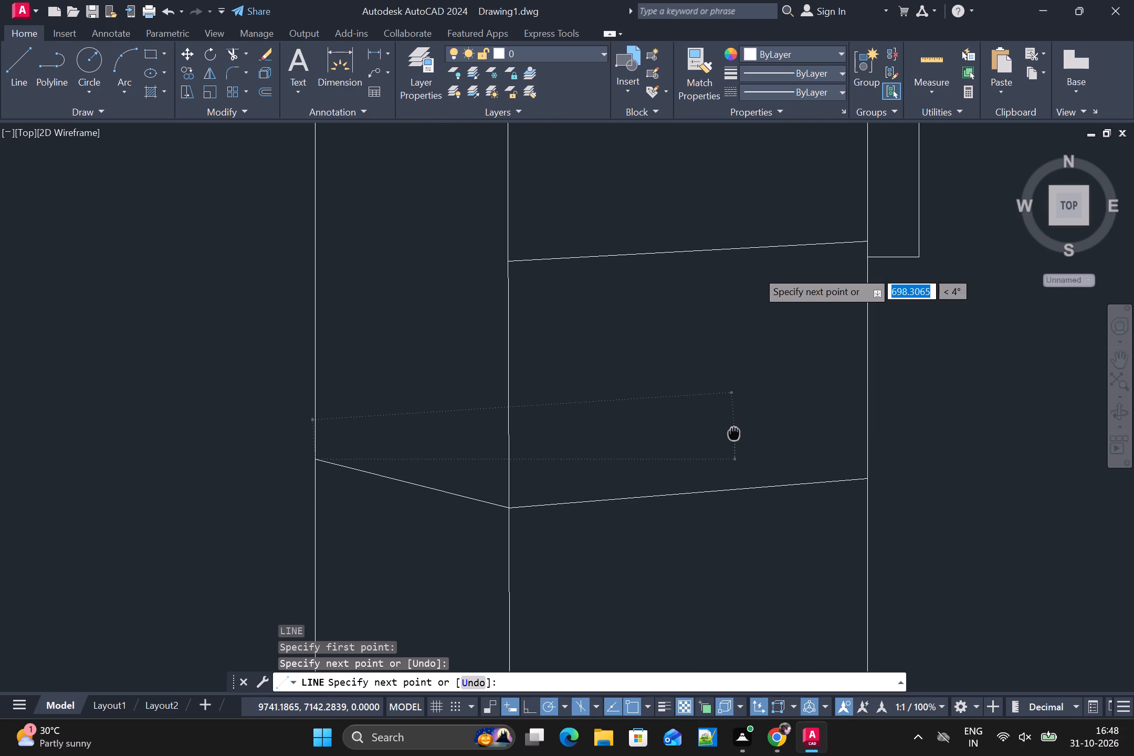
middle_click_drag(734, 432, 734, 433)
scroll(752, 405, "down", 3)
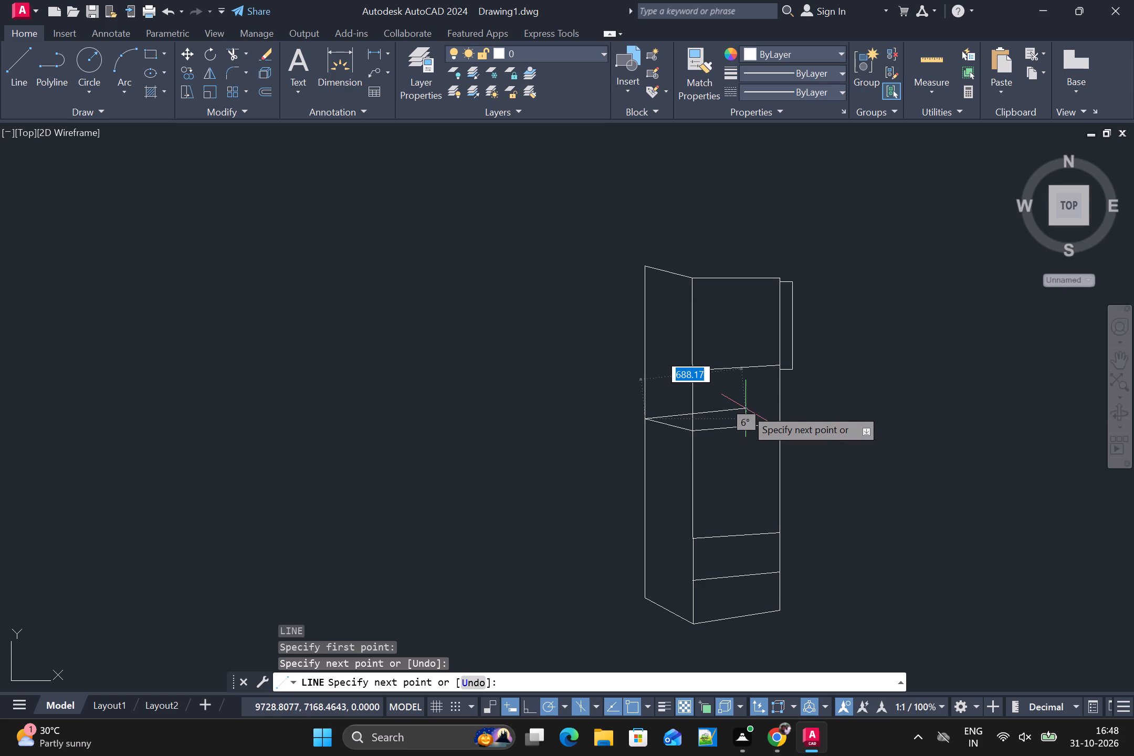
left_click(745, 408)
left_click(785, 419)
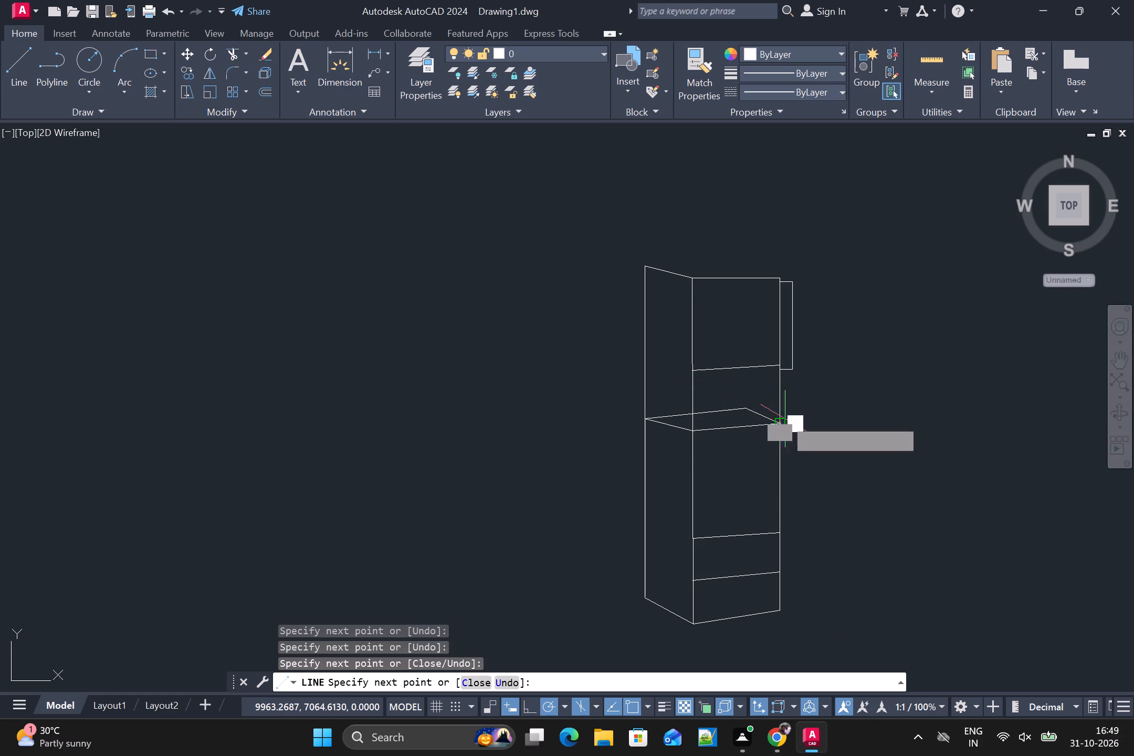
key("space")
Draw the lower shelf outline from the upper drawer line's inner end to the left vertical, across the back, and down to that line's right end.
key("space")
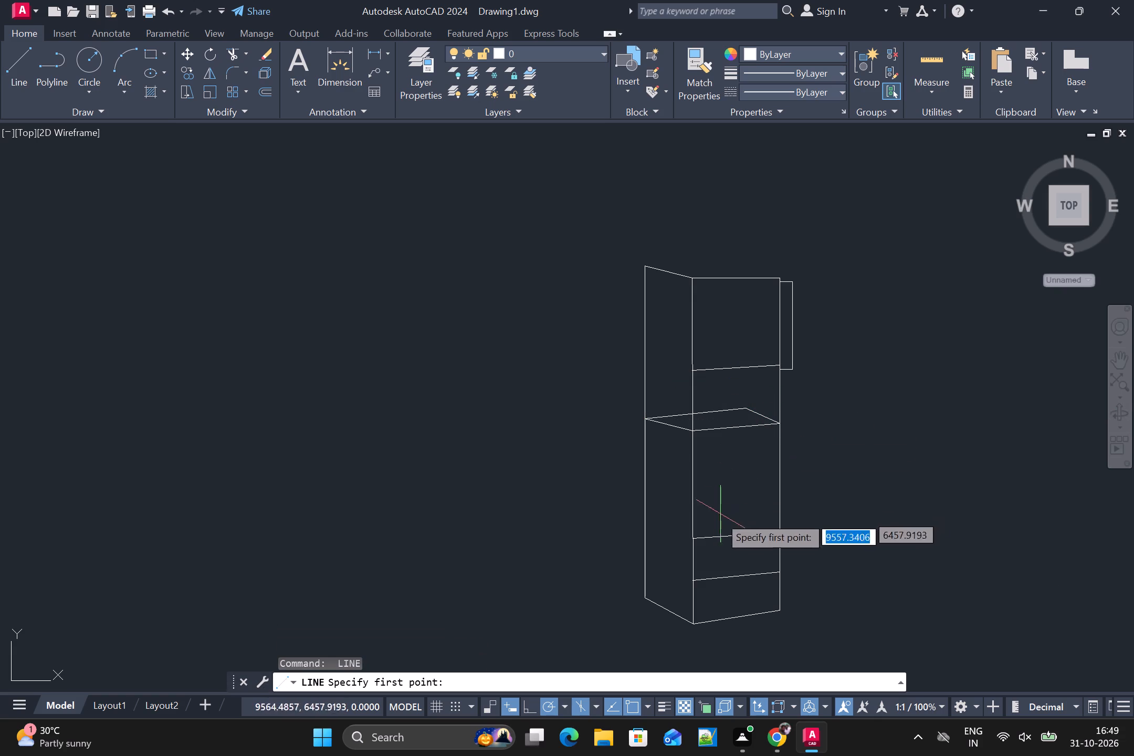
left_click(694, 538)
left_click(645, 520)
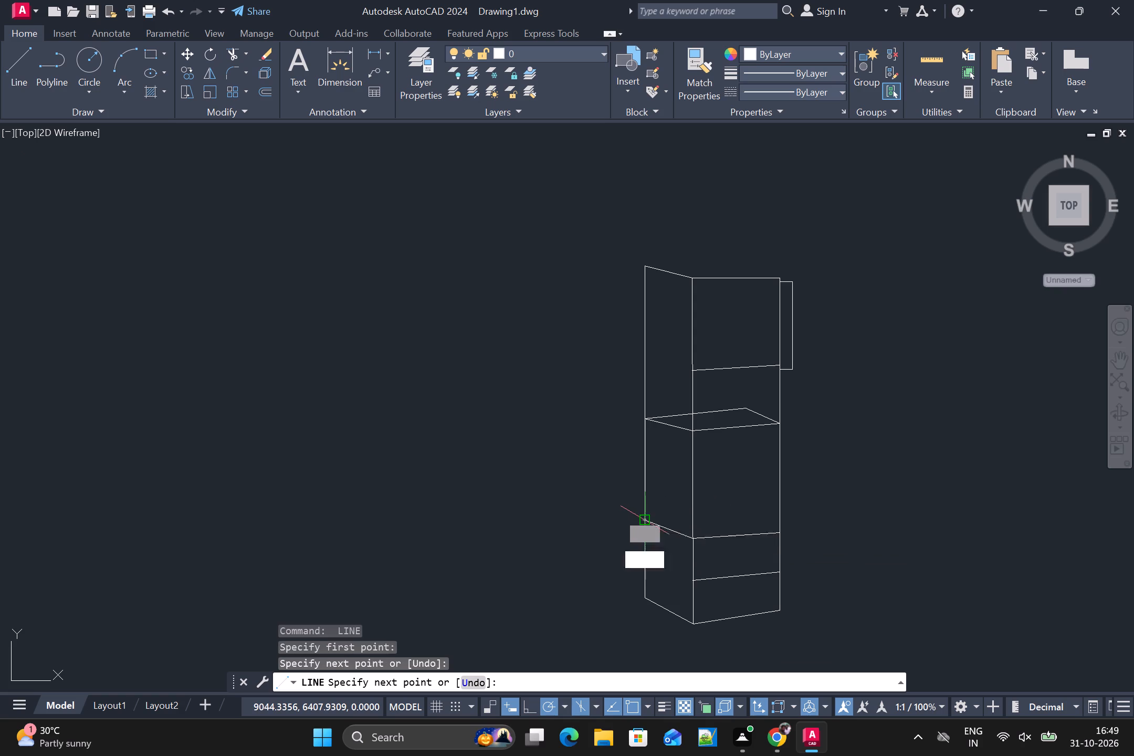
left_click(752, 506)
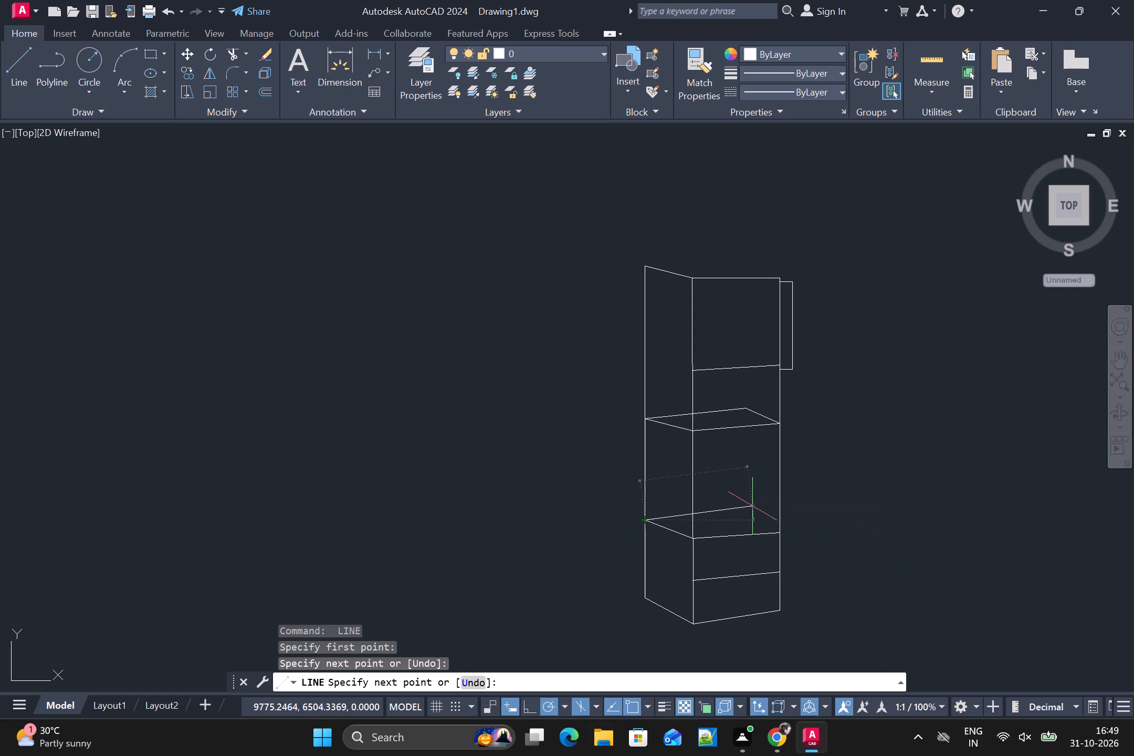
left_click(776, 531)
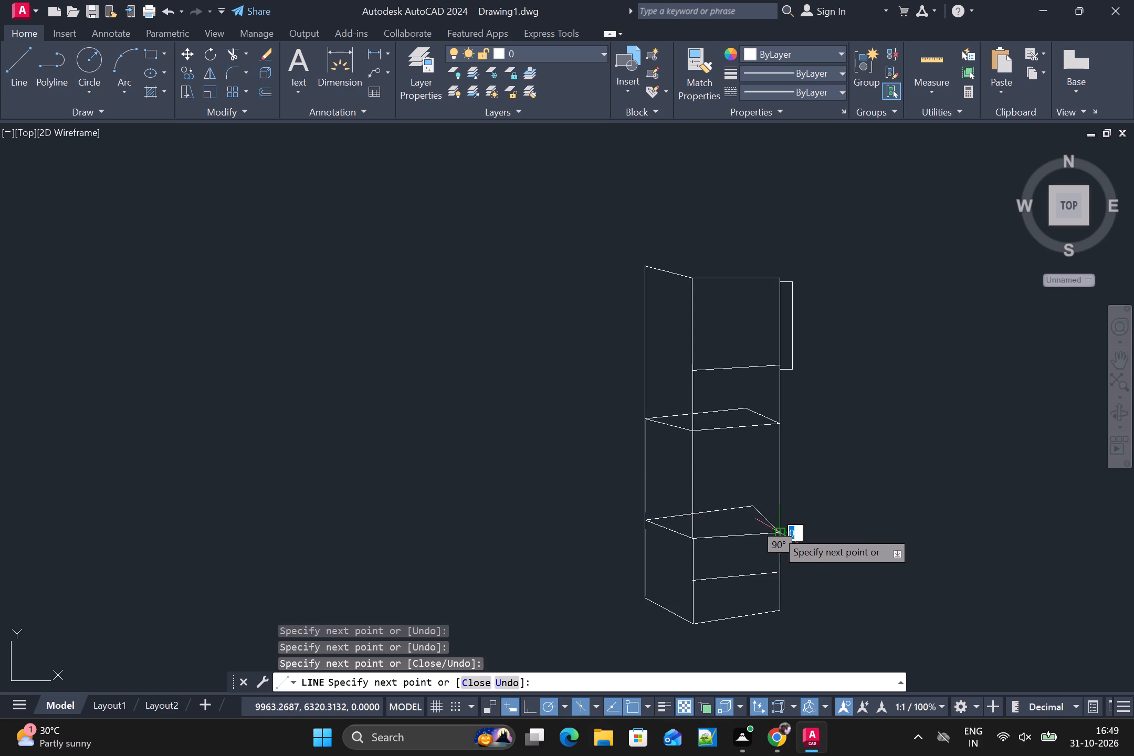
key("space")
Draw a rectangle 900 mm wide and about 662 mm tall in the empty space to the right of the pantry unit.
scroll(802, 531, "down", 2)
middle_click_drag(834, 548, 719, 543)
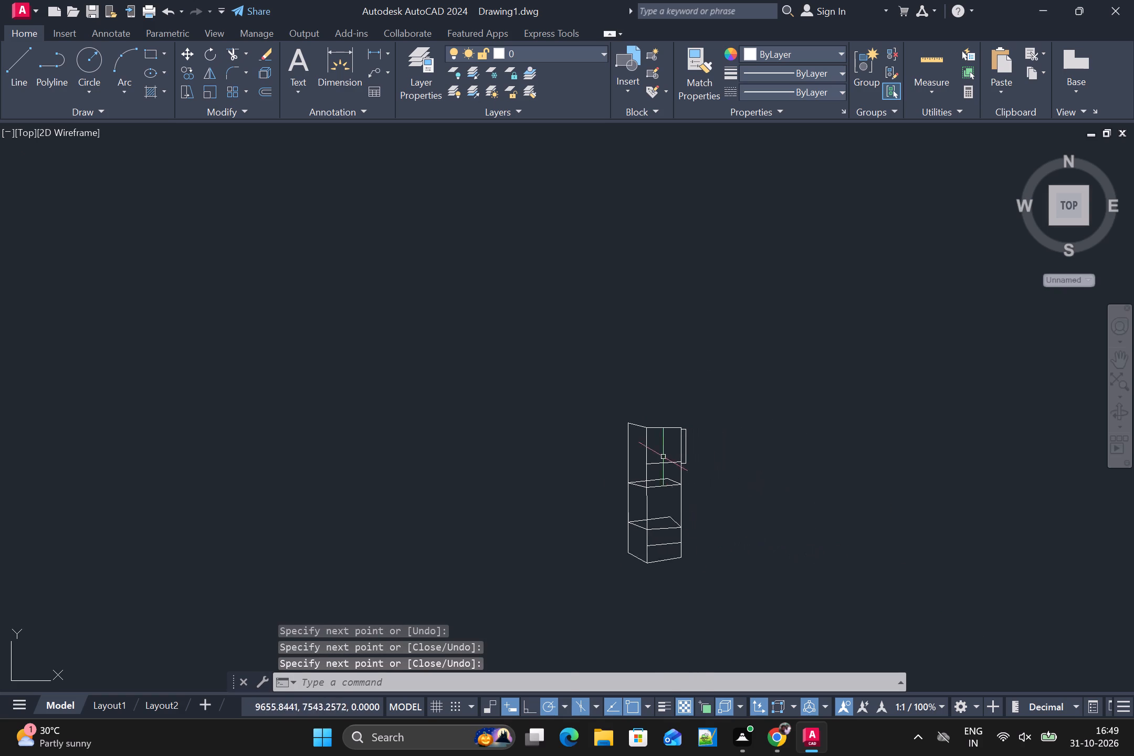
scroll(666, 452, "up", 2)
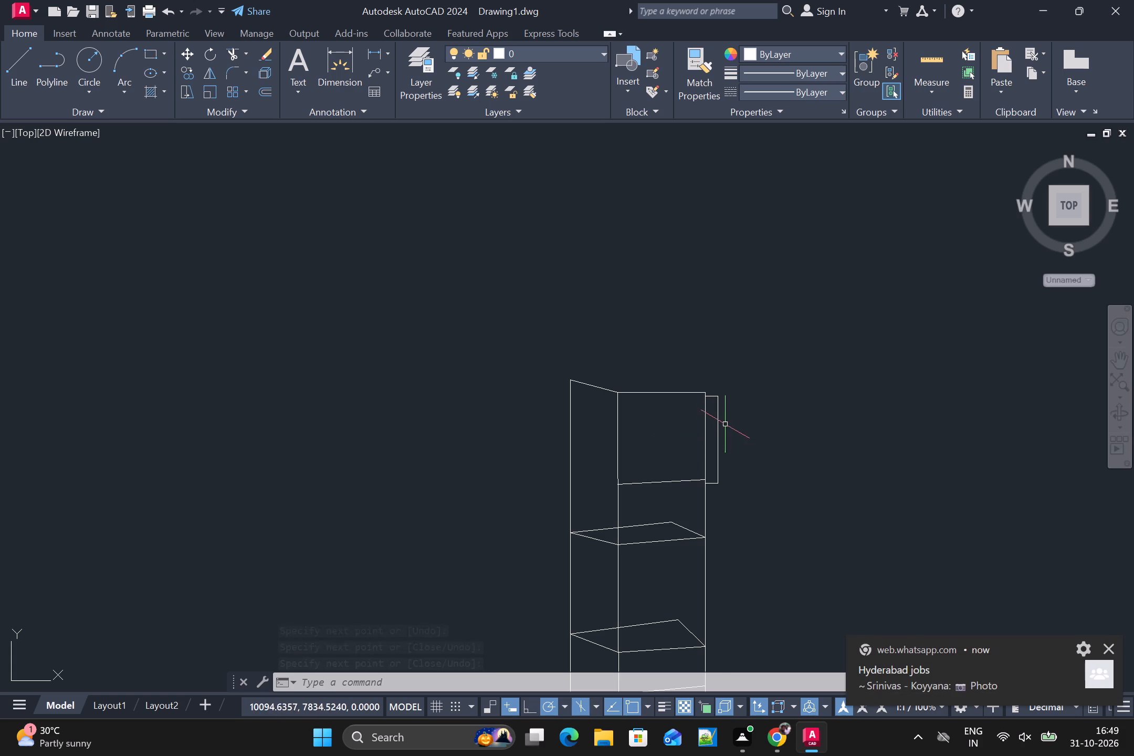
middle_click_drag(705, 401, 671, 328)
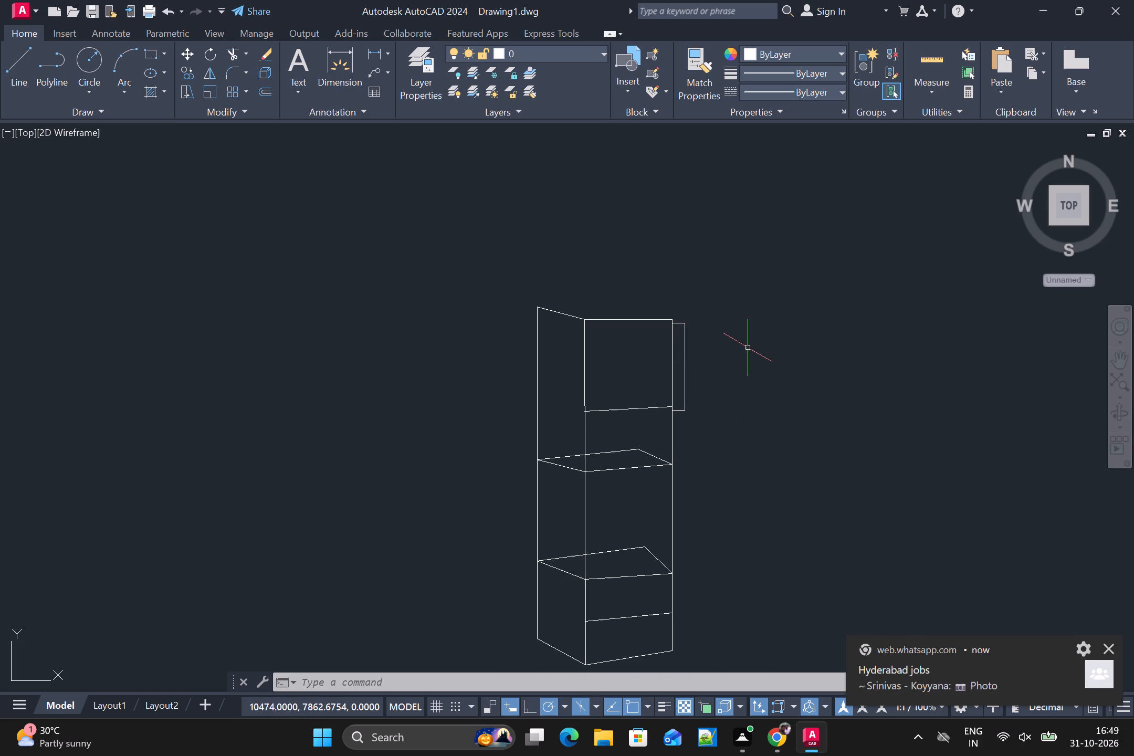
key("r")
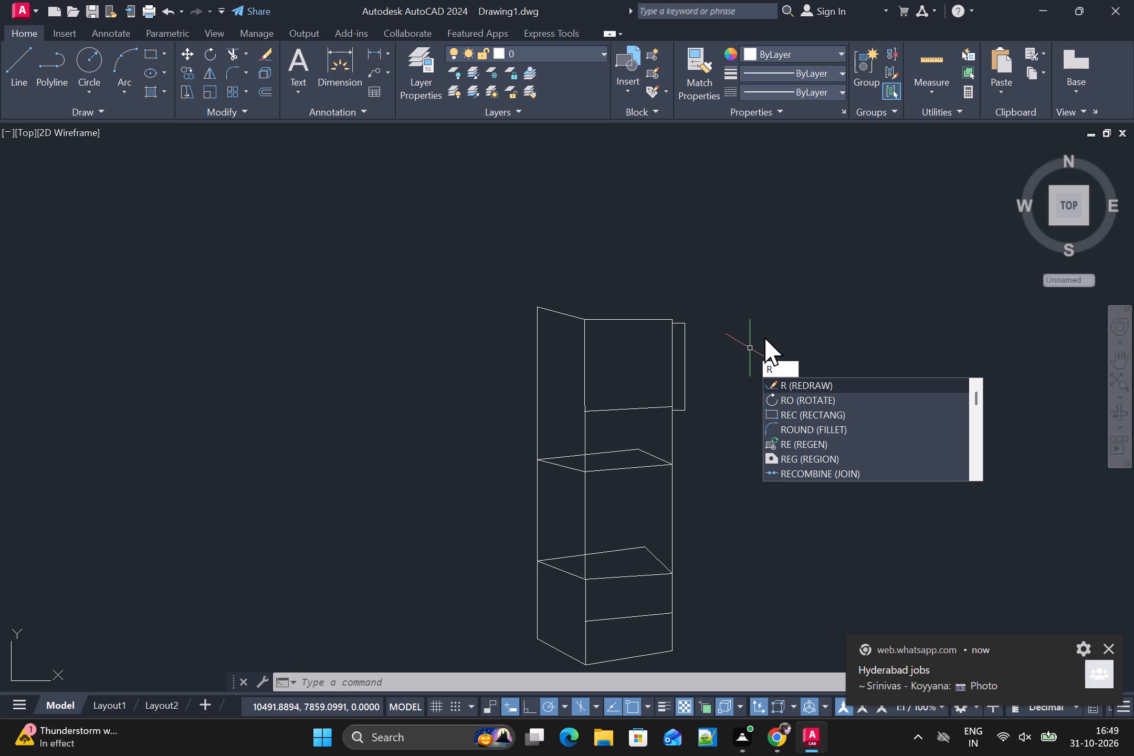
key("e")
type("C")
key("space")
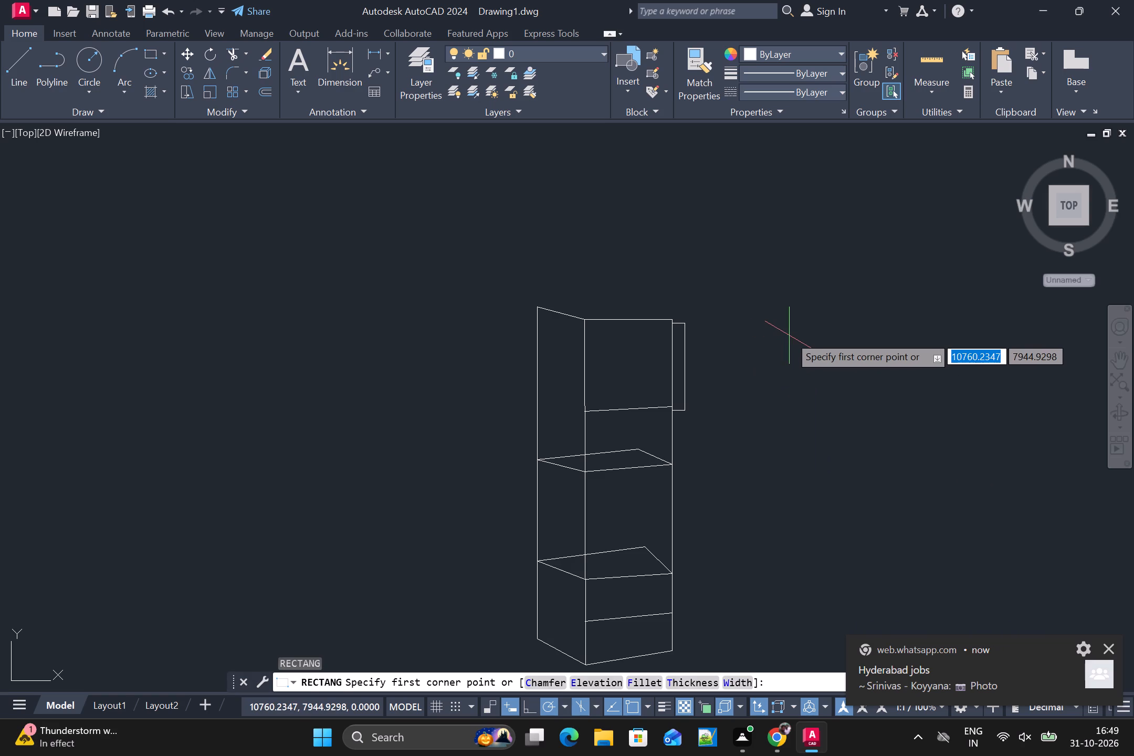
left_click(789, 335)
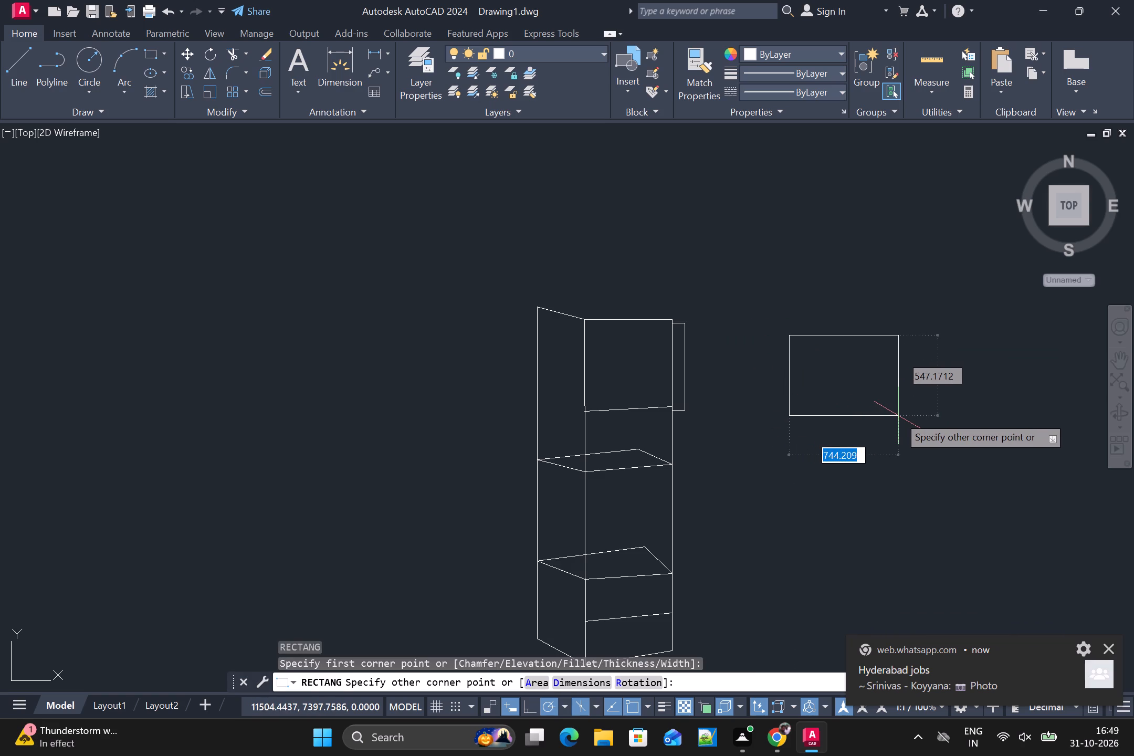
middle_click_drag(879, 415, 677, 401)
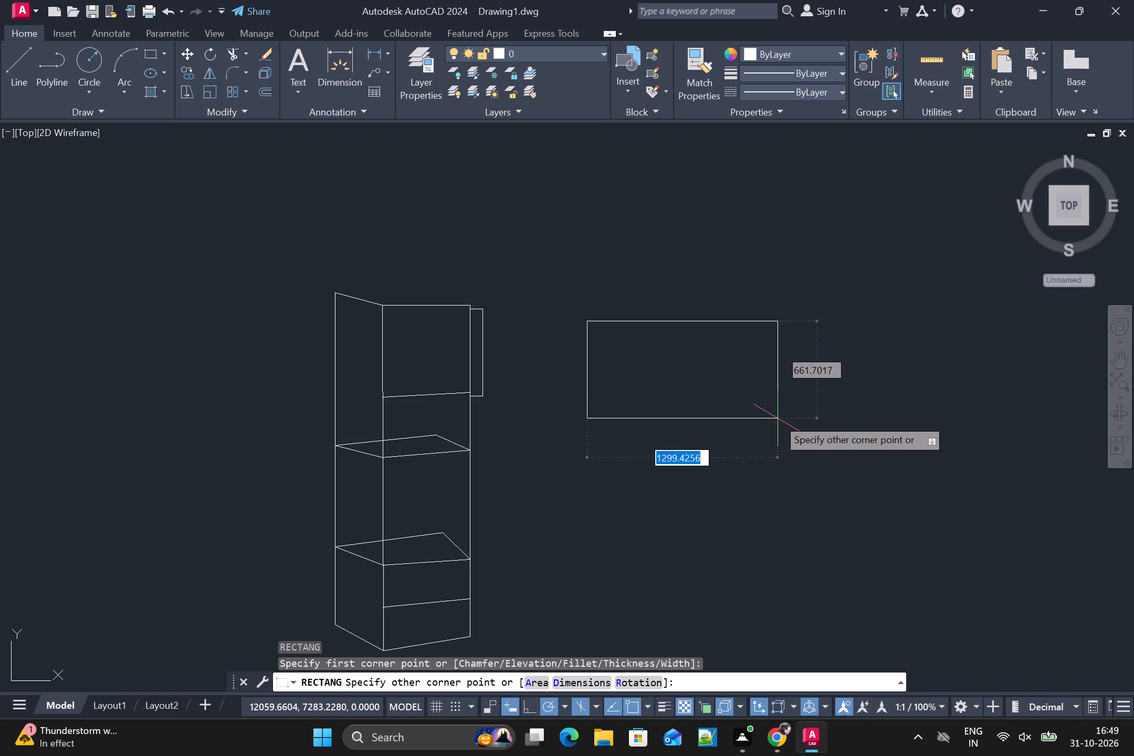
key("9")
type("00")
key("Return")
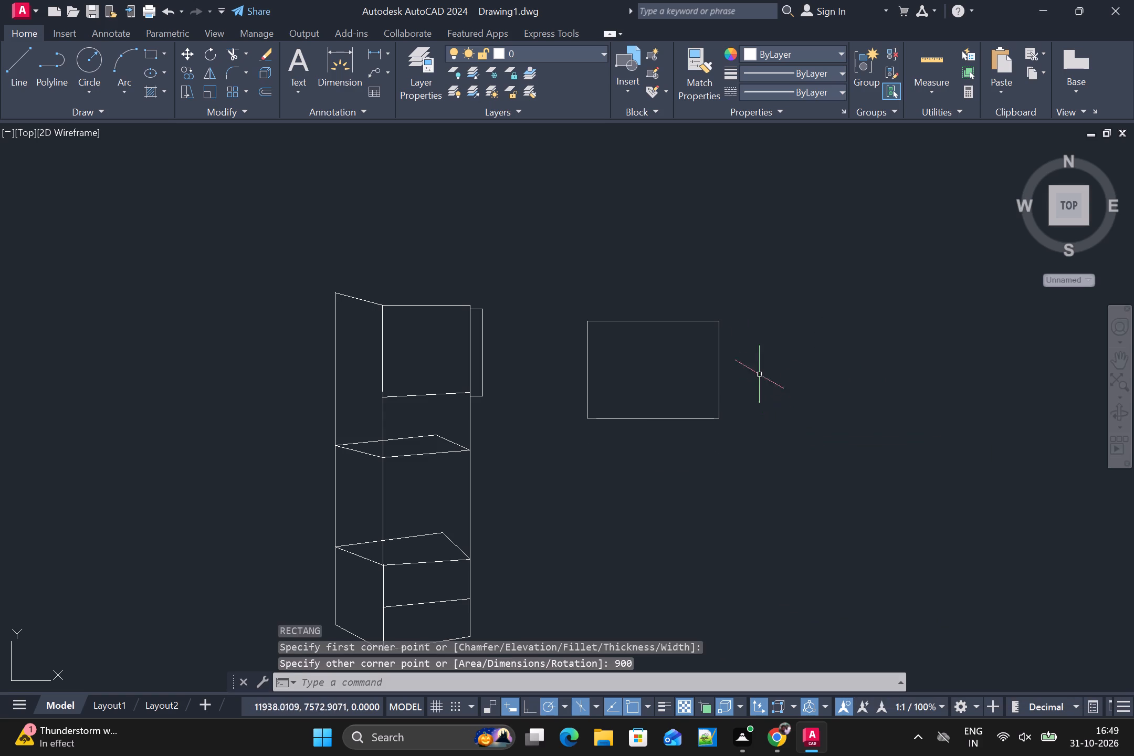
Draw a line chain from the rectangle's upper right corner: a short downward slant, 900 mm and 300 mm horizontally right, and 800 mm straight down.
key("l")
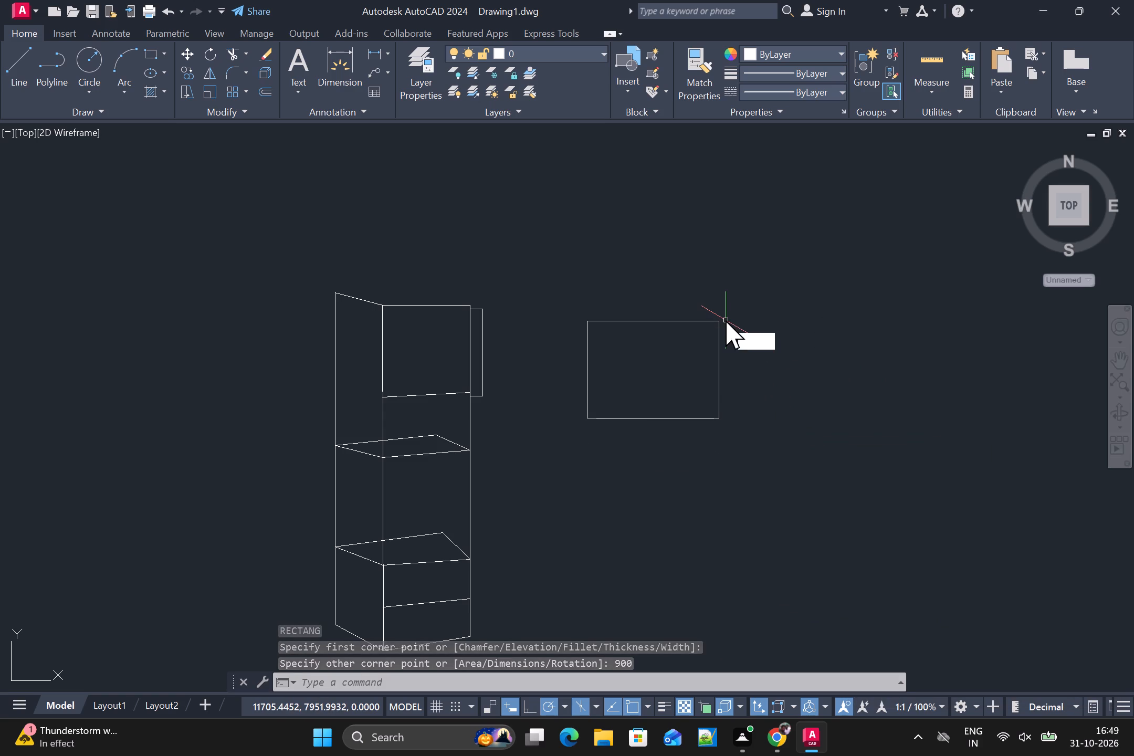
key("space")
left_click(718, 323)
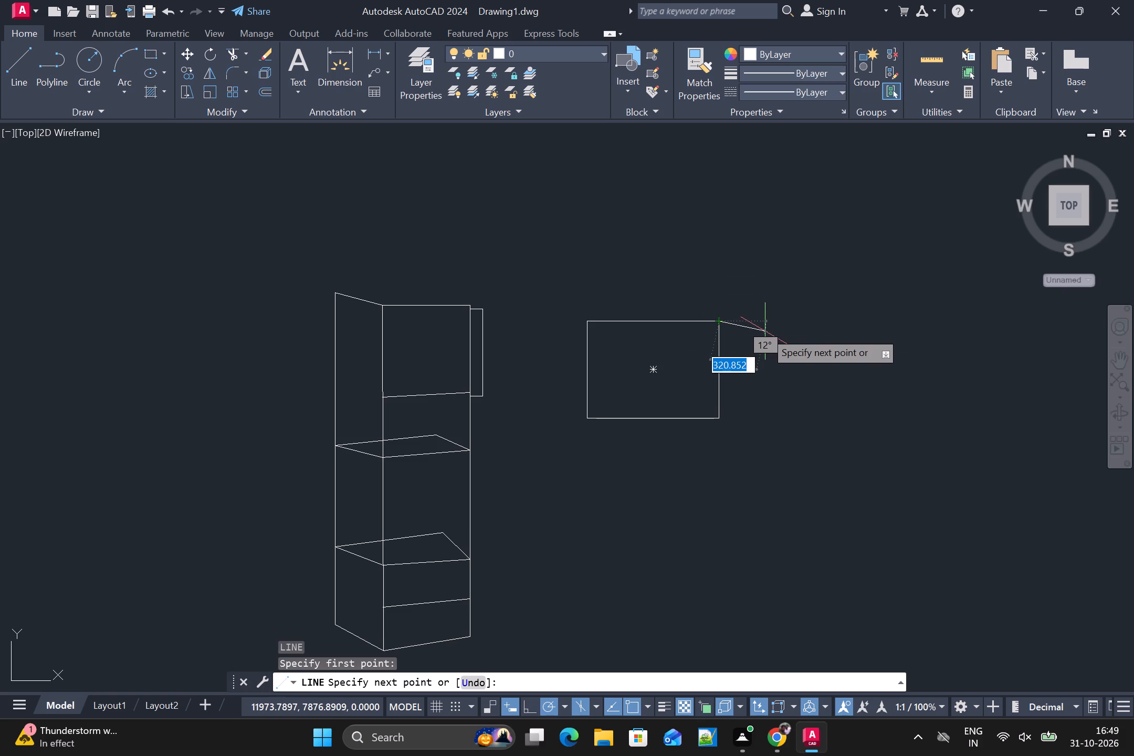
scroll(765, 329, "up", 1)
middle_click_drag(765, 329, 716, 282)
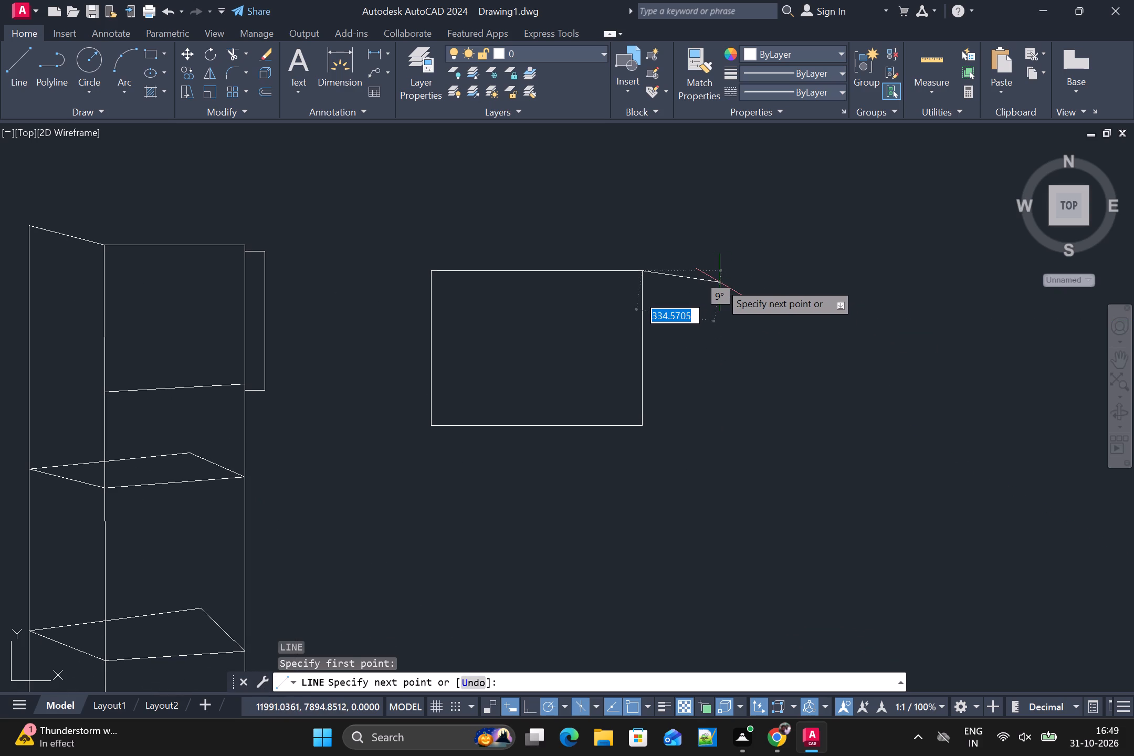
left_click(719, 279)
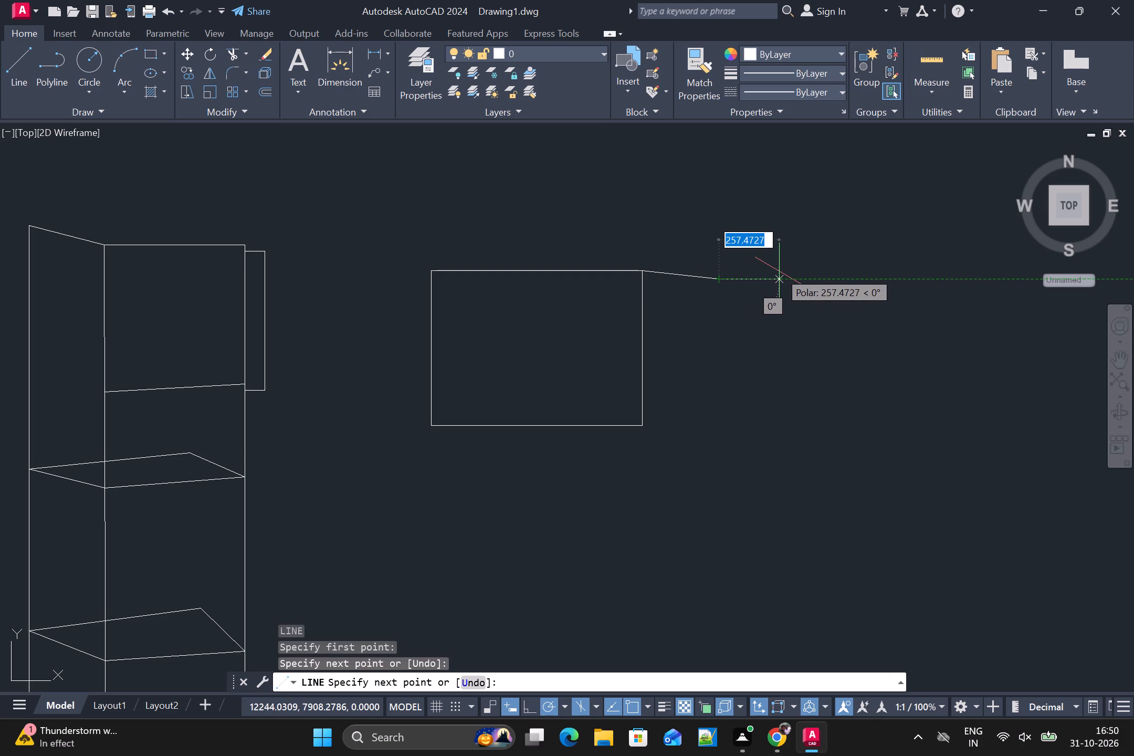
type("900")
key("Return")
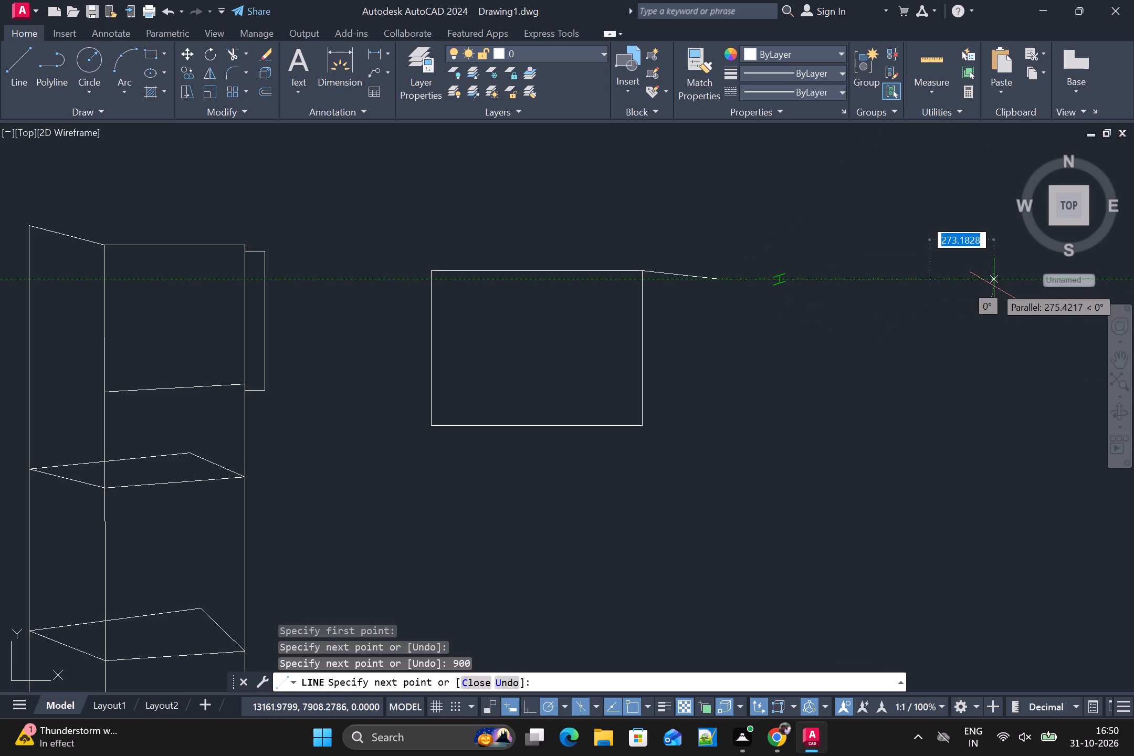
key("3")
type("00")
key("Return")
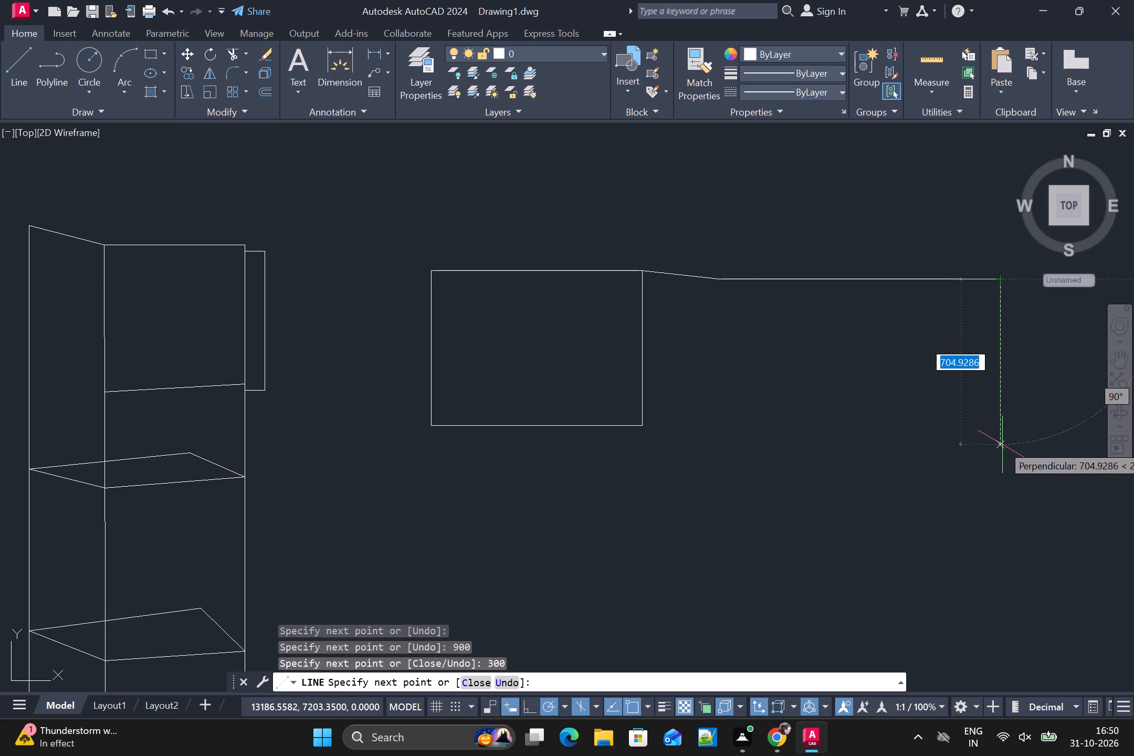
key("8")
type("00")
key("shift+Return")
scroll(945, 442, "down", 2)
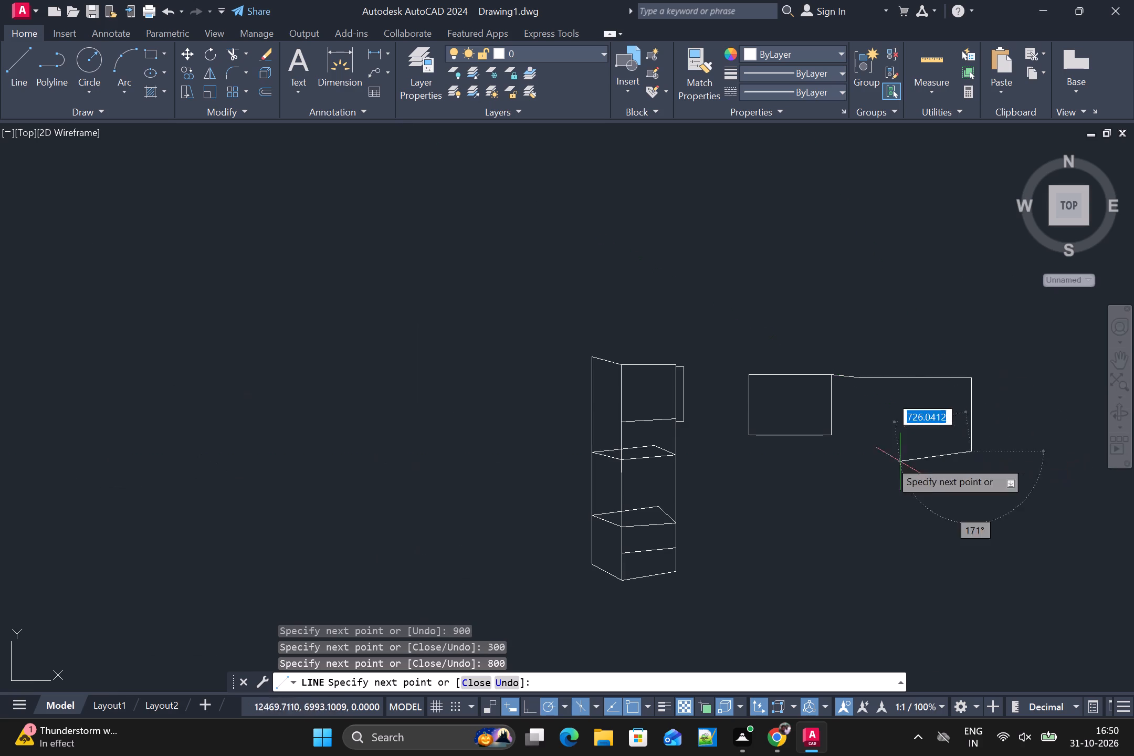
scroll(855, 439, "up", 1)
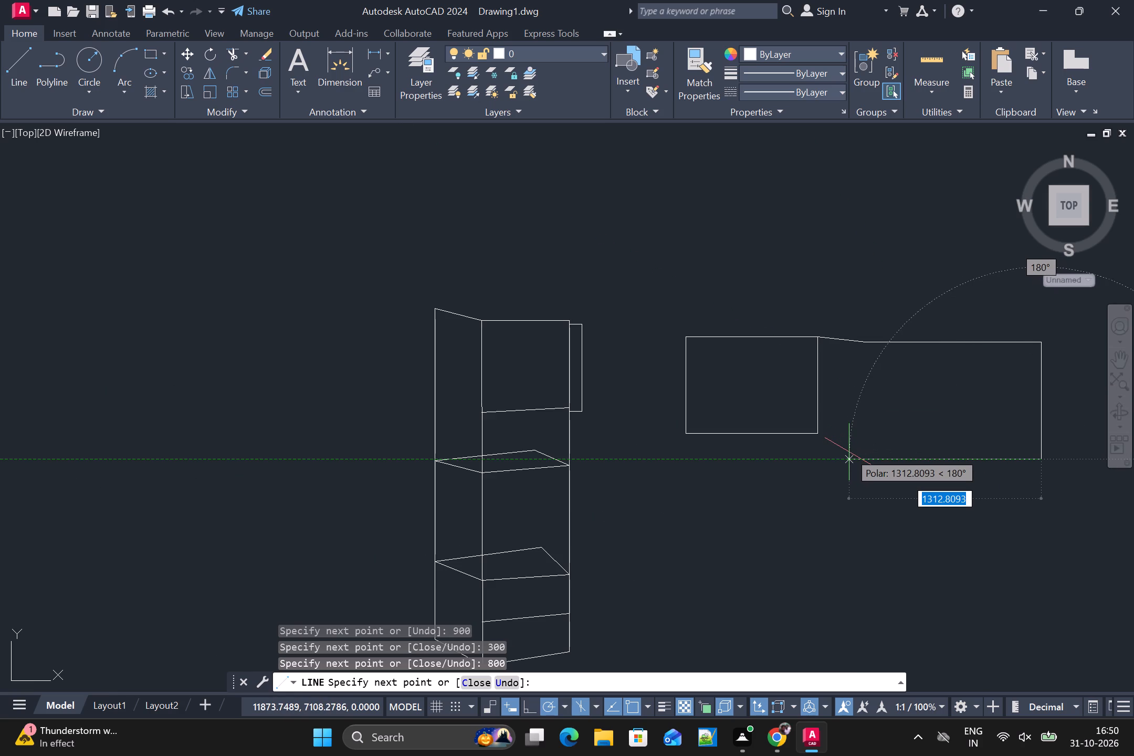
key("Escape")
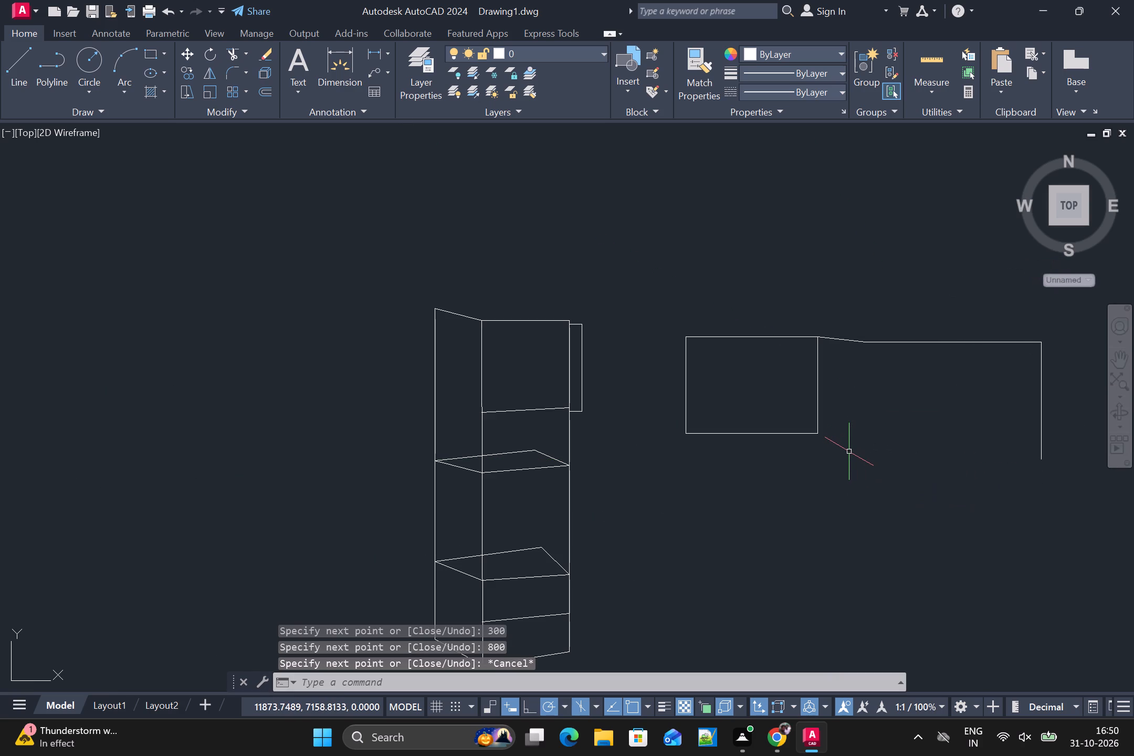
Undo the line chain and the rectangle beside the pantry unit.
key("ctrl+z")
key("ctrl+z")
Draw an L-shaped outline about 1180 mm right of the pantry, starting level with its top: 800 mm down, then 900 mm horizontally right.
scroll(818, 420, "down", 1)
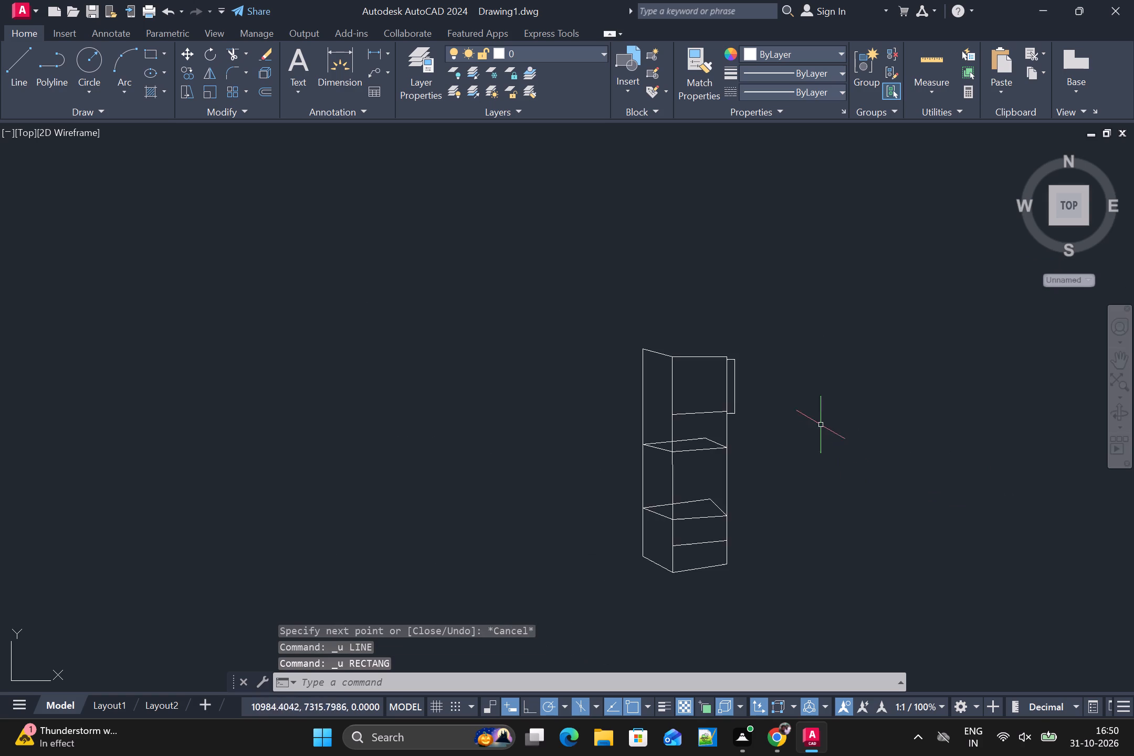
middle_click_drag(805, 419, 750, 382)
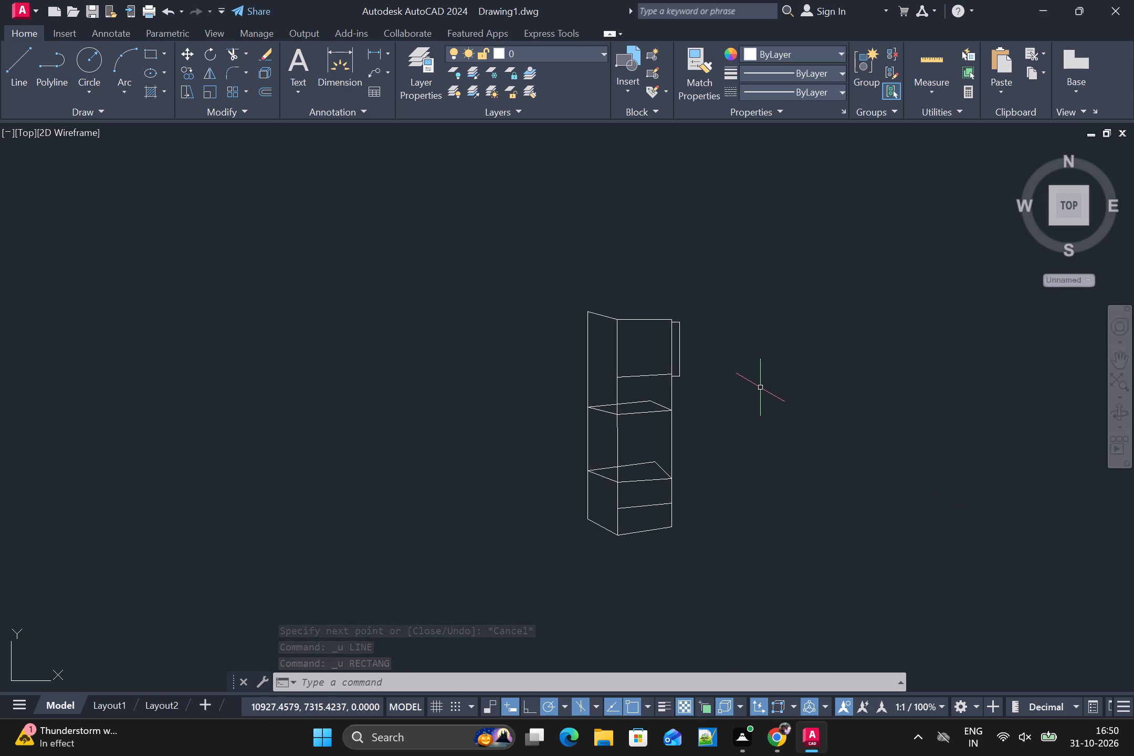
key("l")
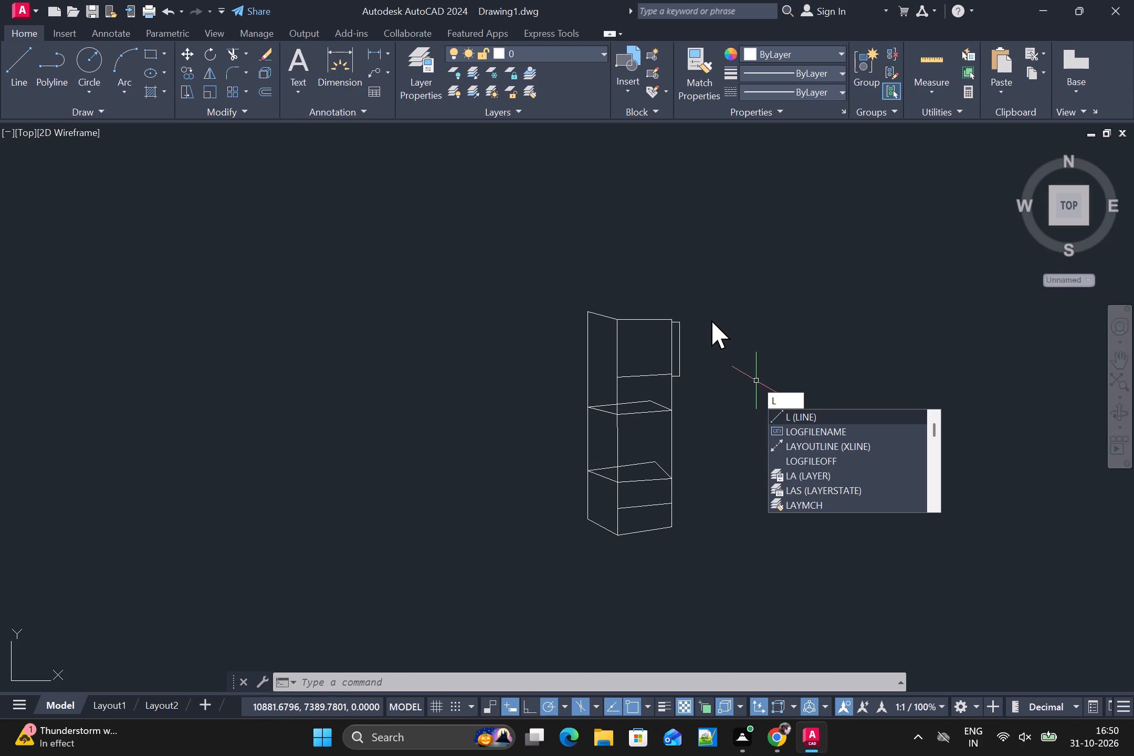
key("Return")
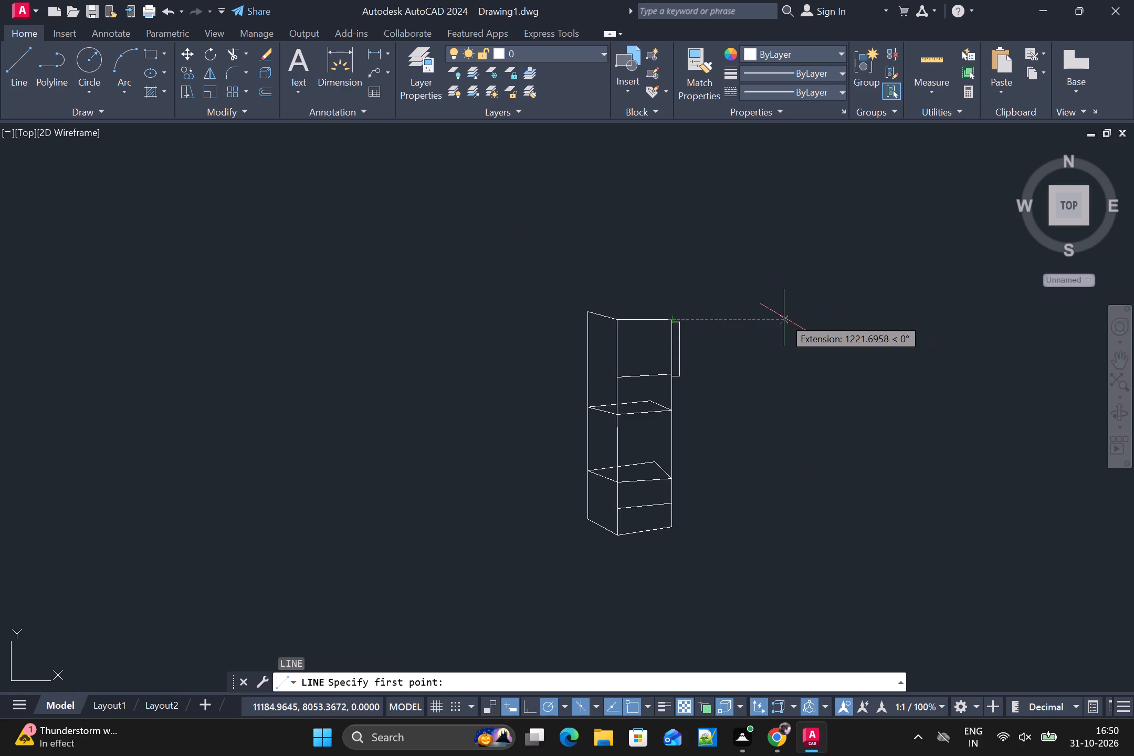
left_click(780, 318)
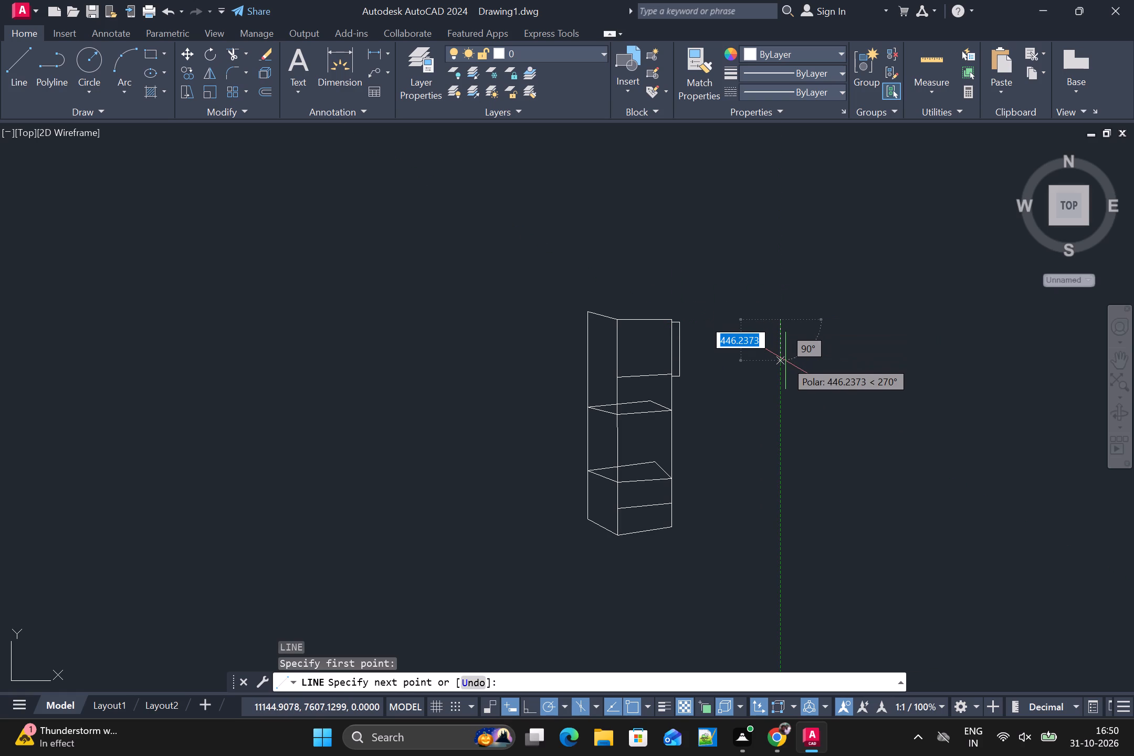
type("800")
key("Return")
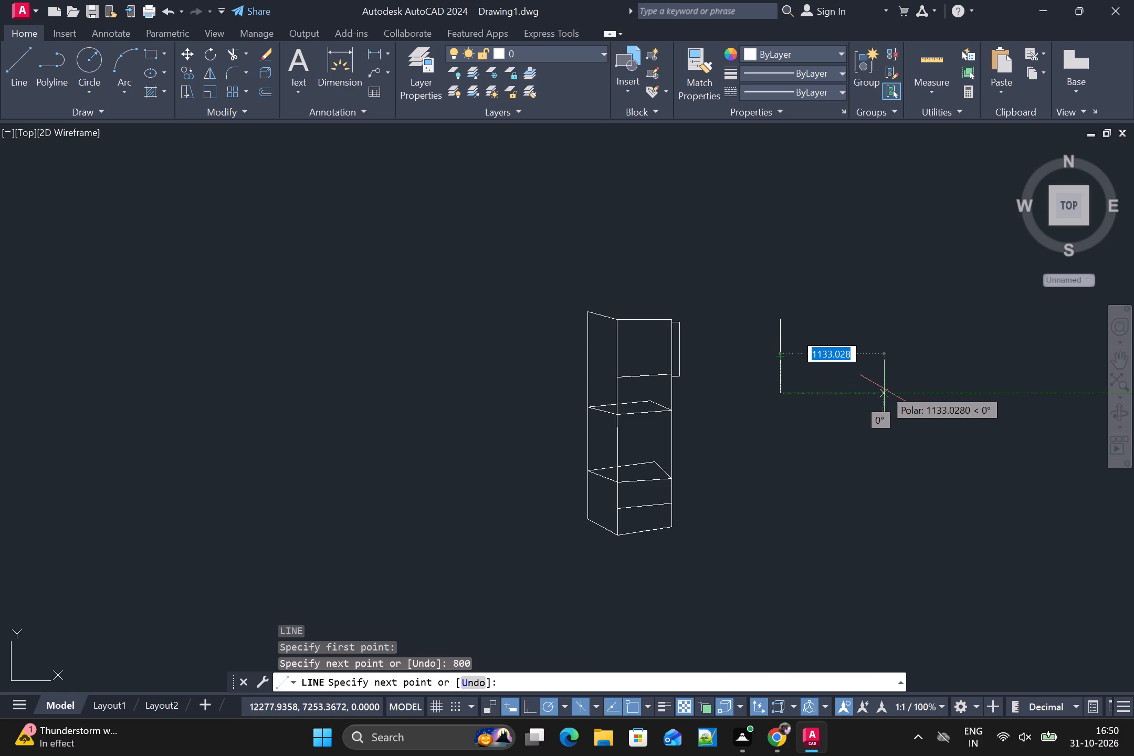
type("900")
key("Return")
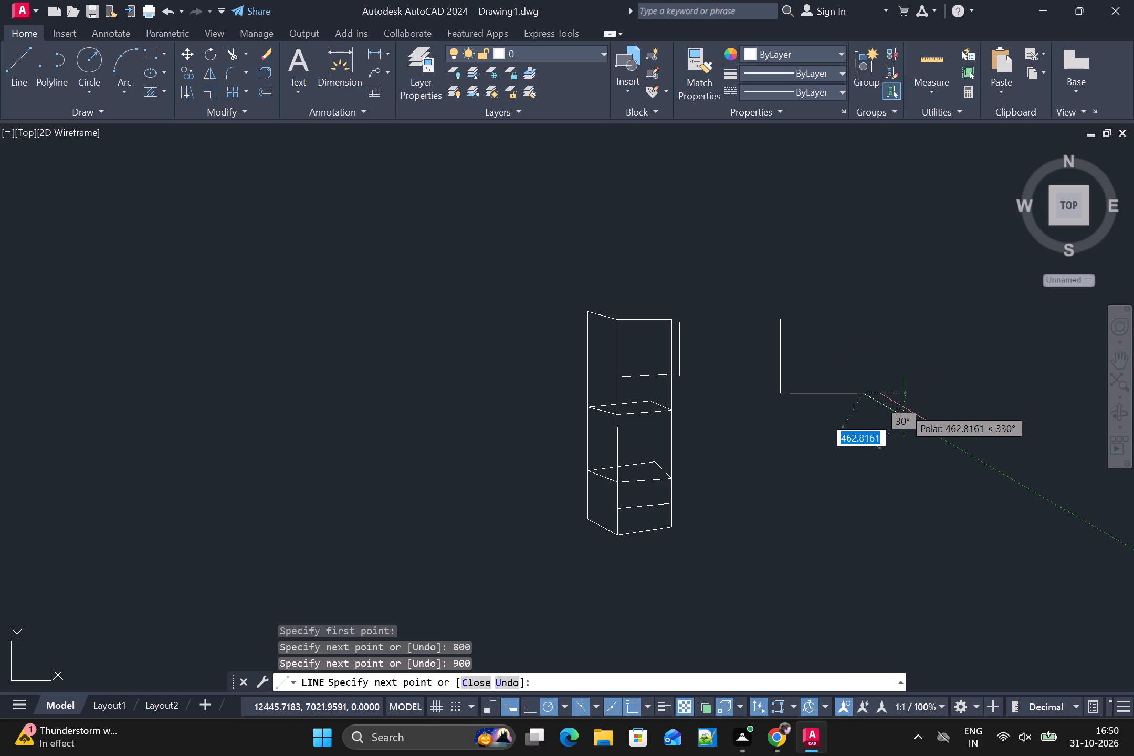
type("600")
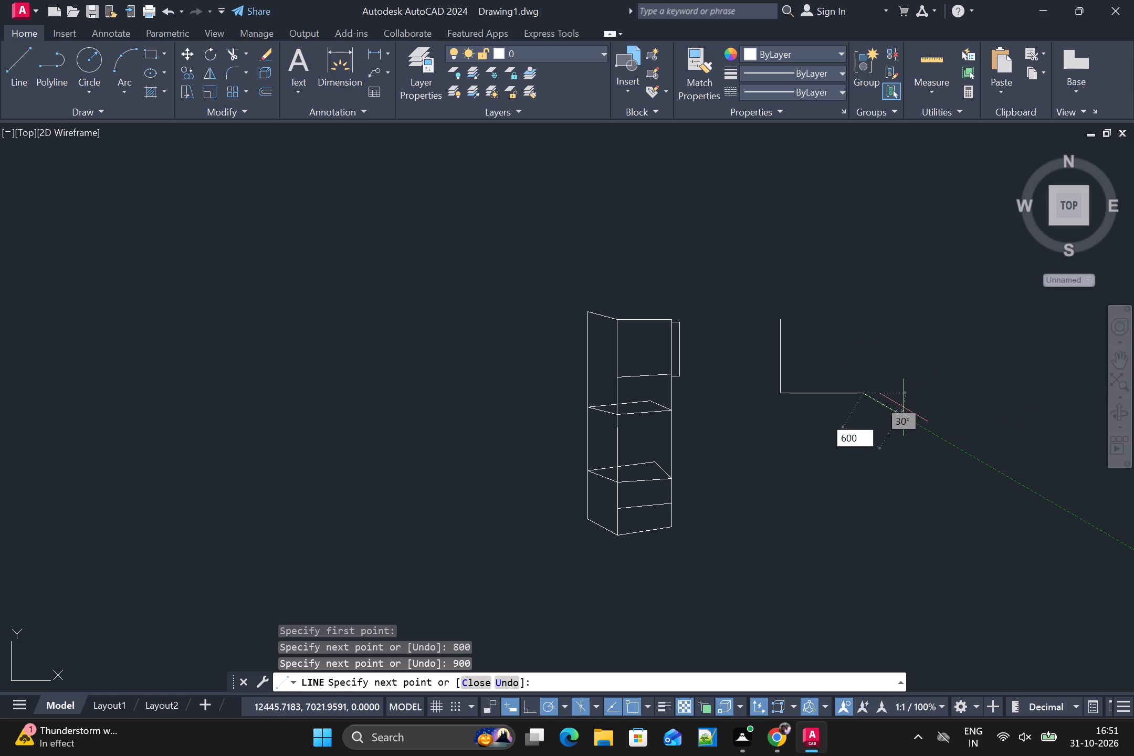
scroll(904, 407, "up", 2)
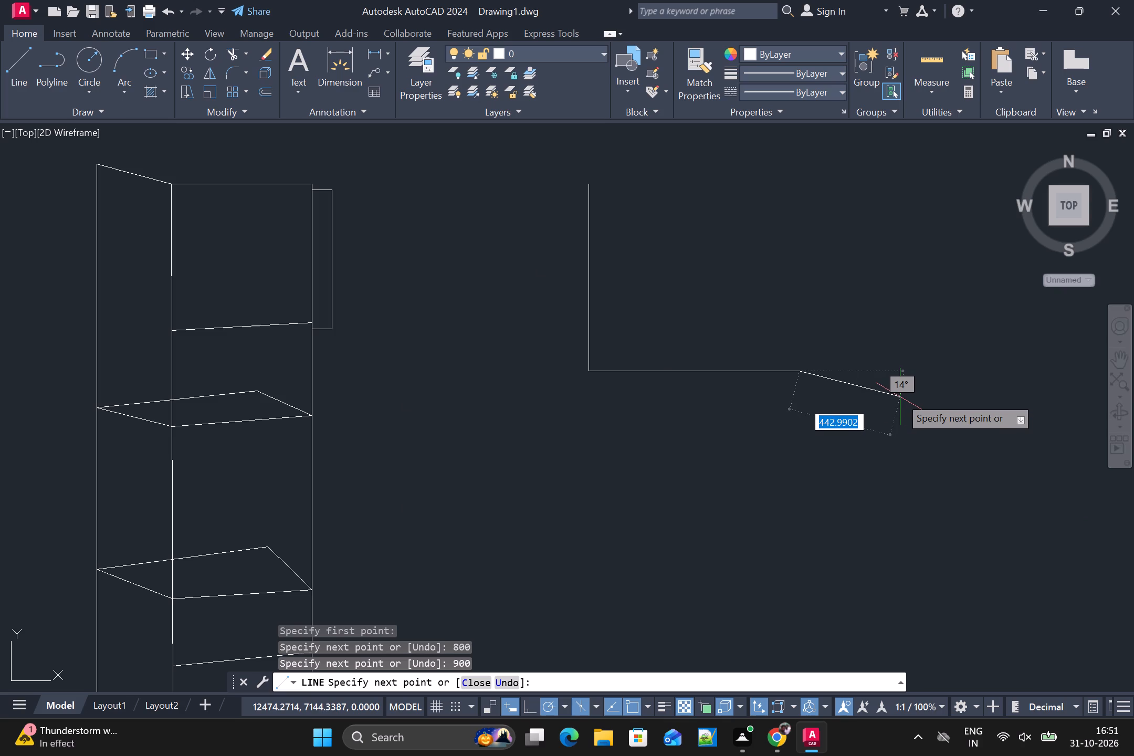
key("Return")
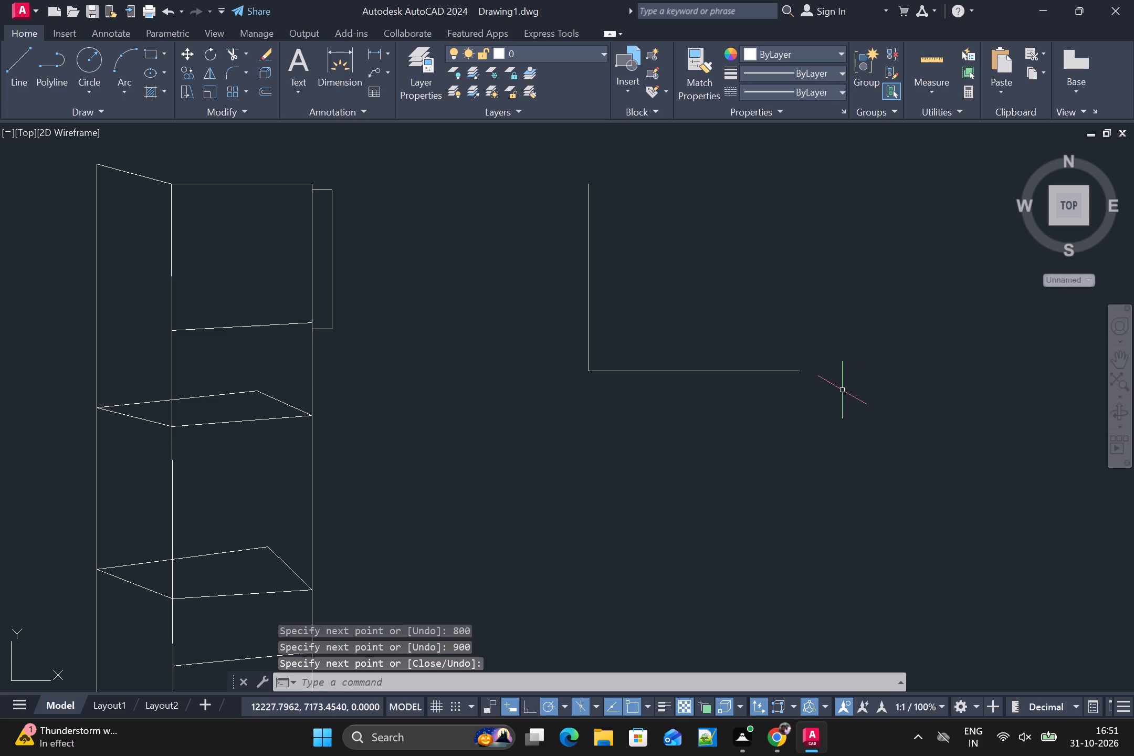
Continue the L-shaped outline from its right end with a 600 mm line slanting down about 16°, then 900 mm horizontally right.
key("space")
left_click(797, 372)
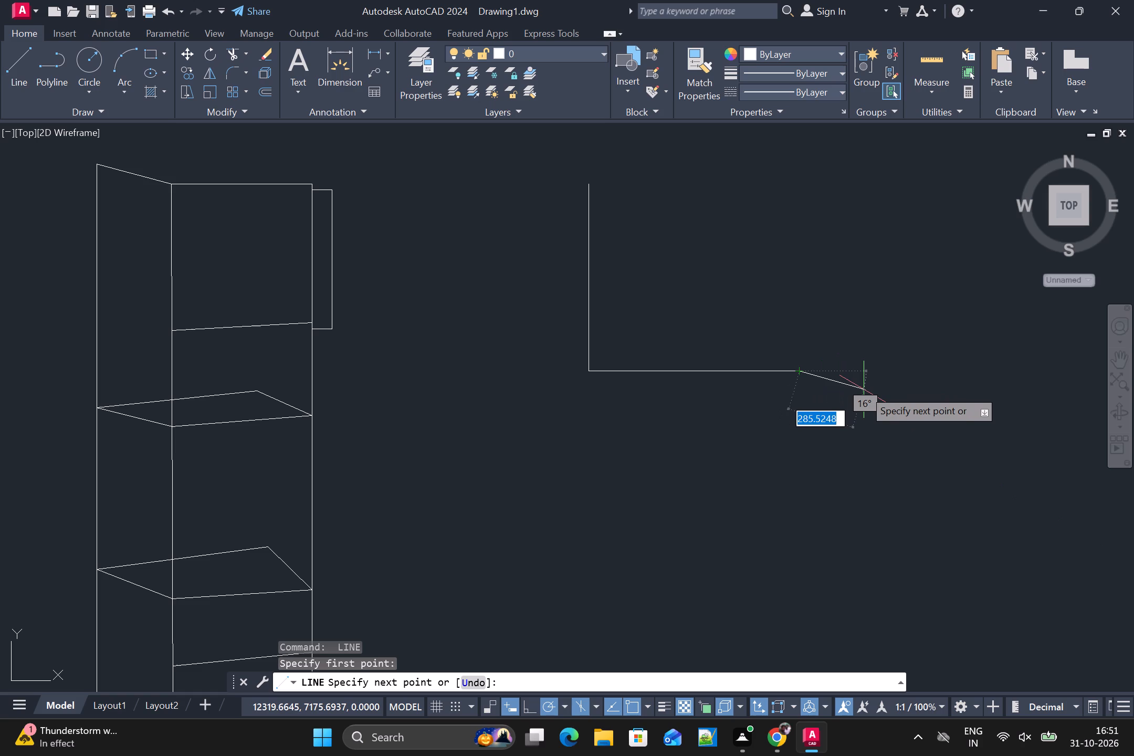
type("600")
key("Return")
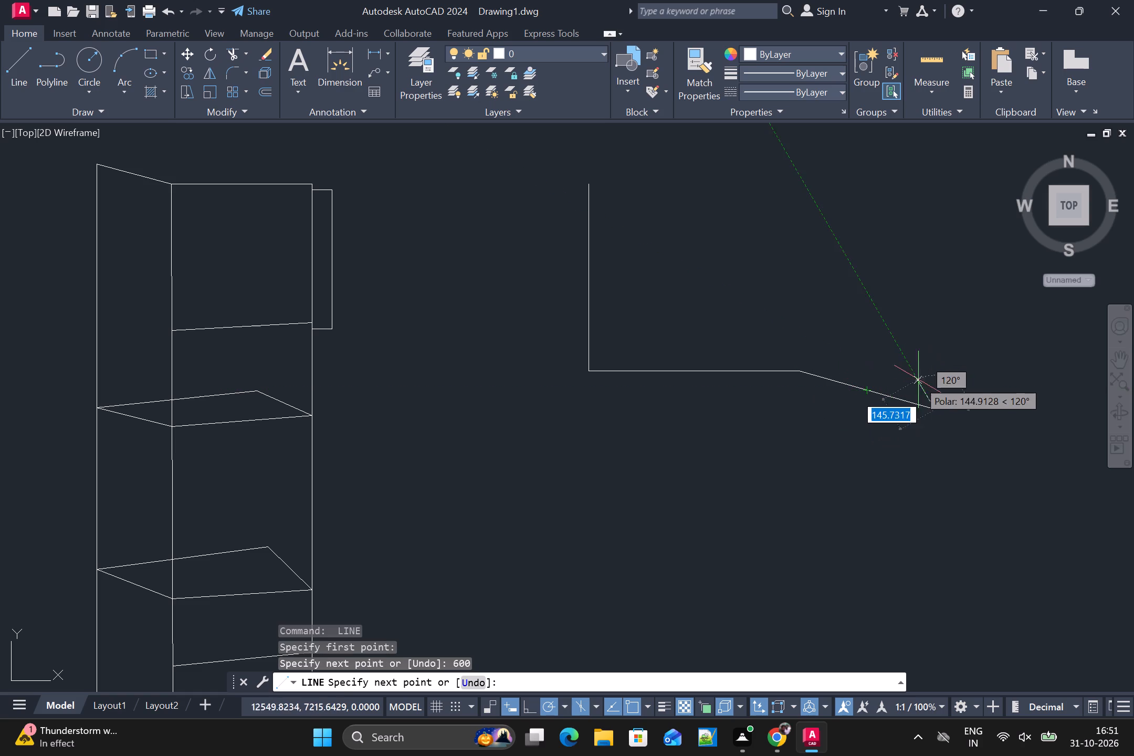
scroll(1011, 392, "down", 2)
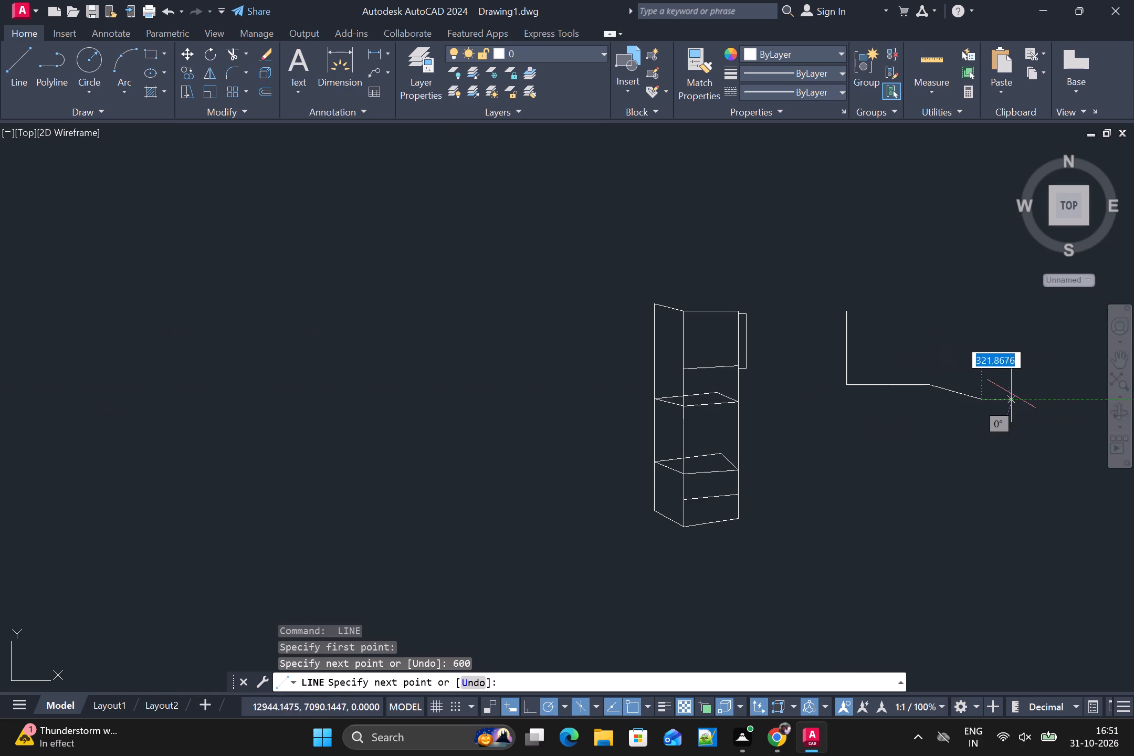
middle_click_drag(1026, 397, 833, 386)
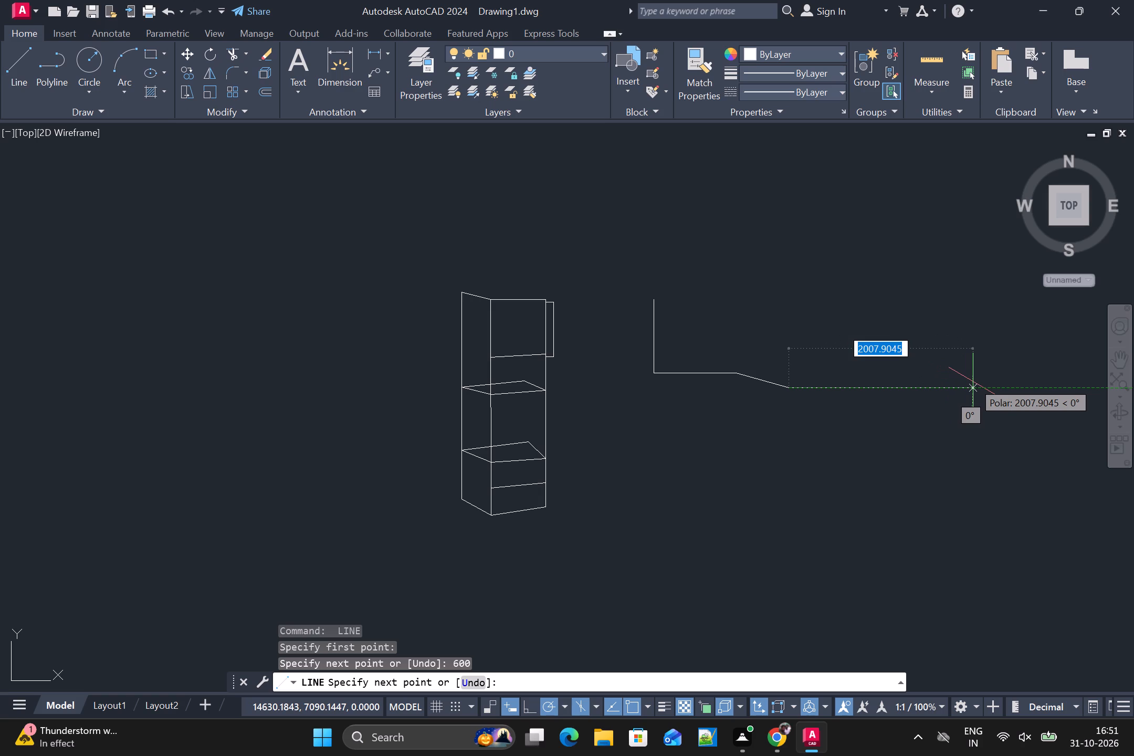
type("900")
key("Return")
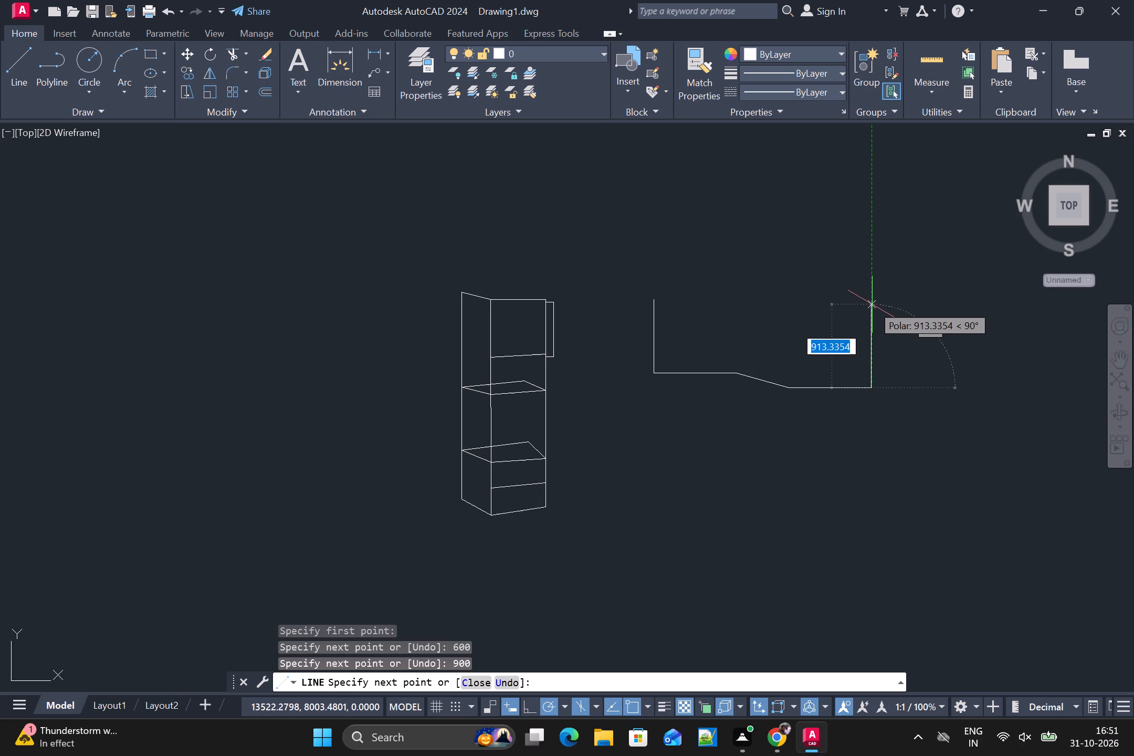
Draw a narrow rectangle at the outline's right end: 800 mm up, 300 mm right, 800 mm down, and back to the start corner.
type("800")
key("Return")
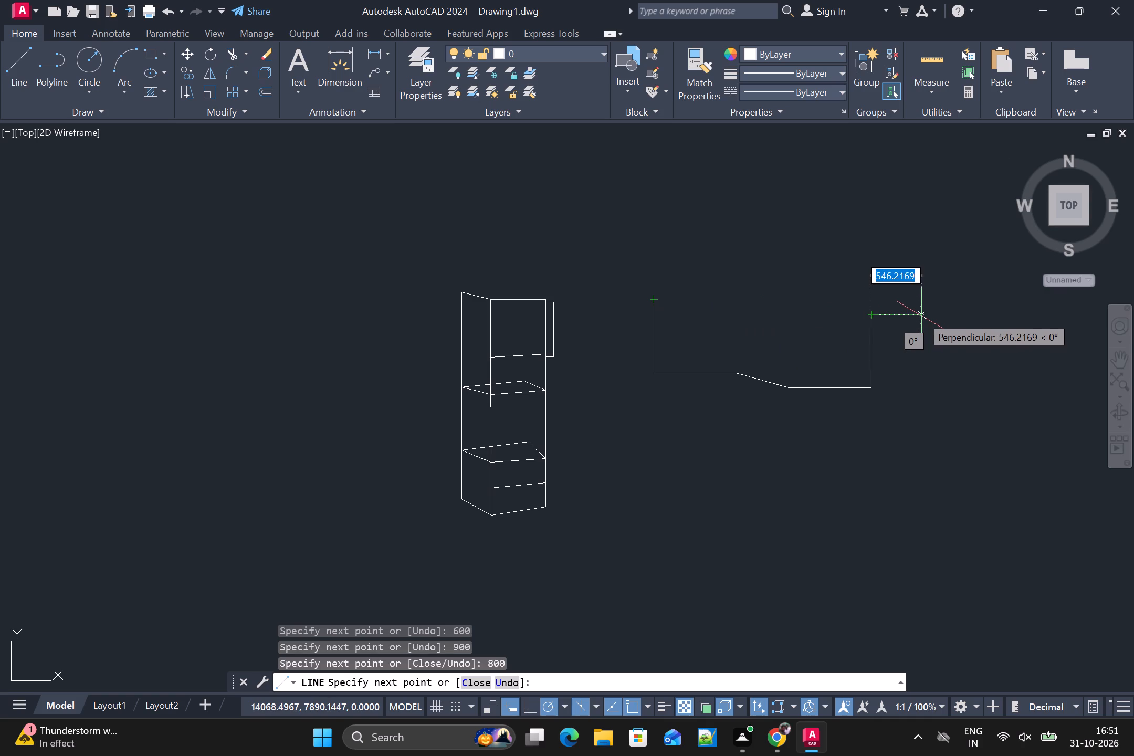
type("300")
key("Return")
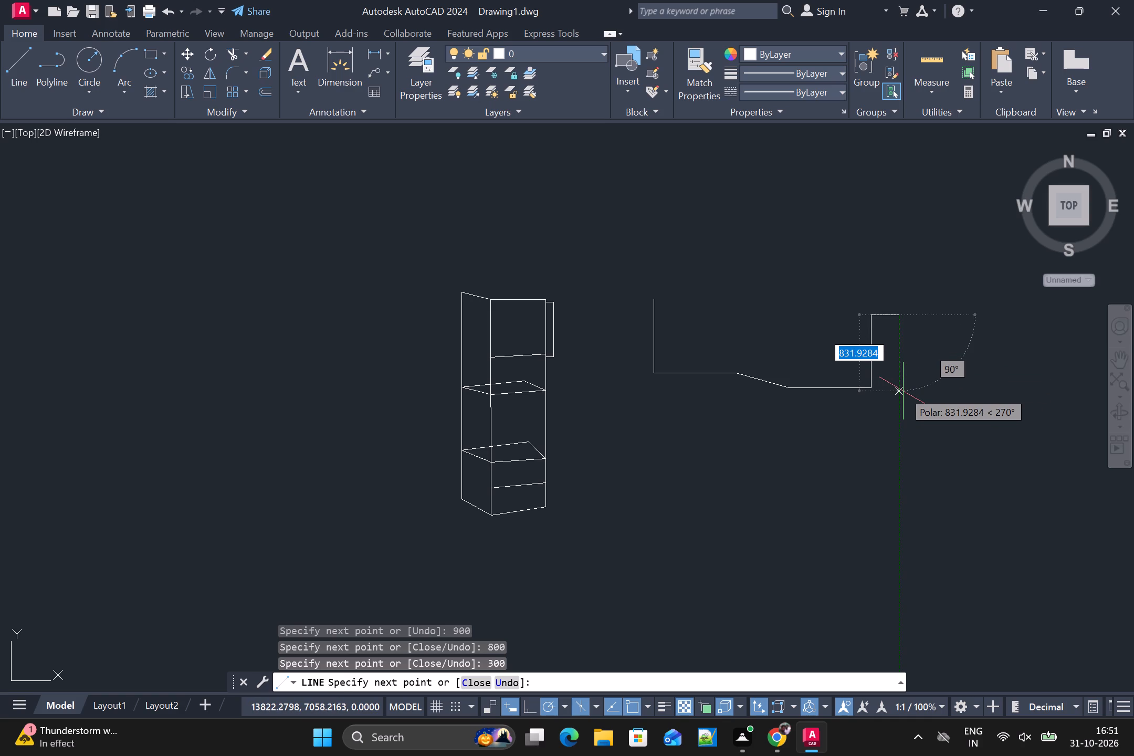
type("800")
key("Return")
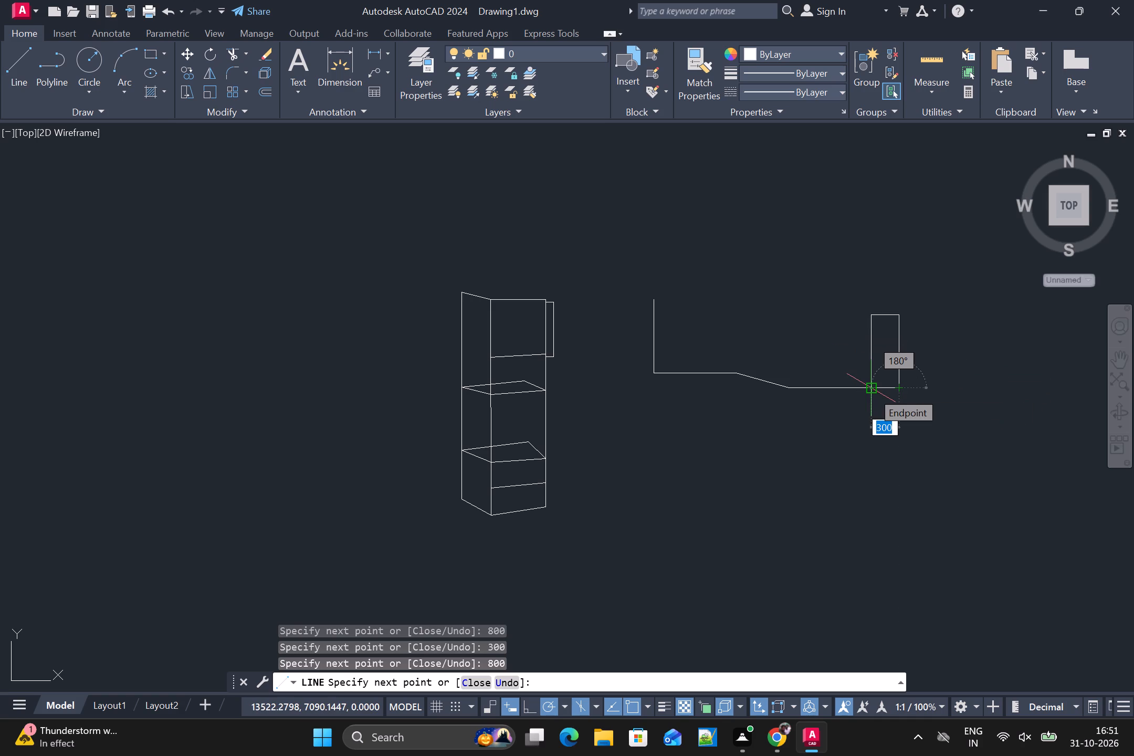
left_click(872, 392)
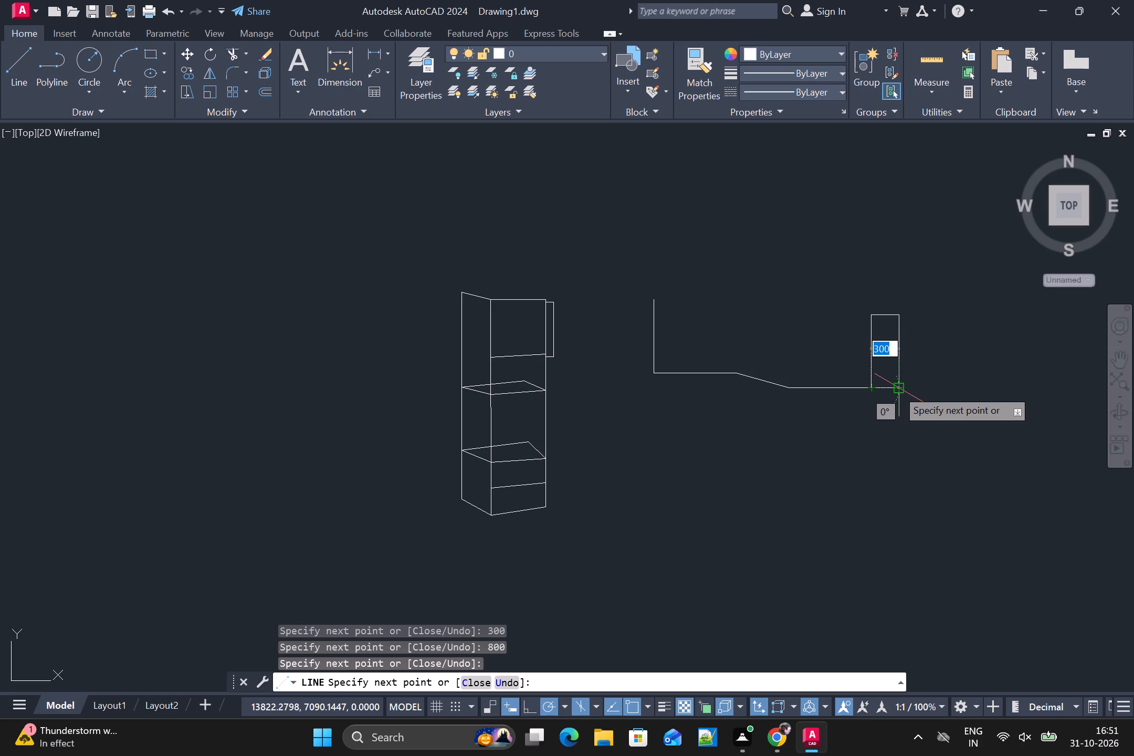
key("space")
Add a side face to the narrow rectangle: about 200 mm up at 30° from its lower right corner, vertically to top level, and back.
key("space")
scroll(924, 384, "up", 1)
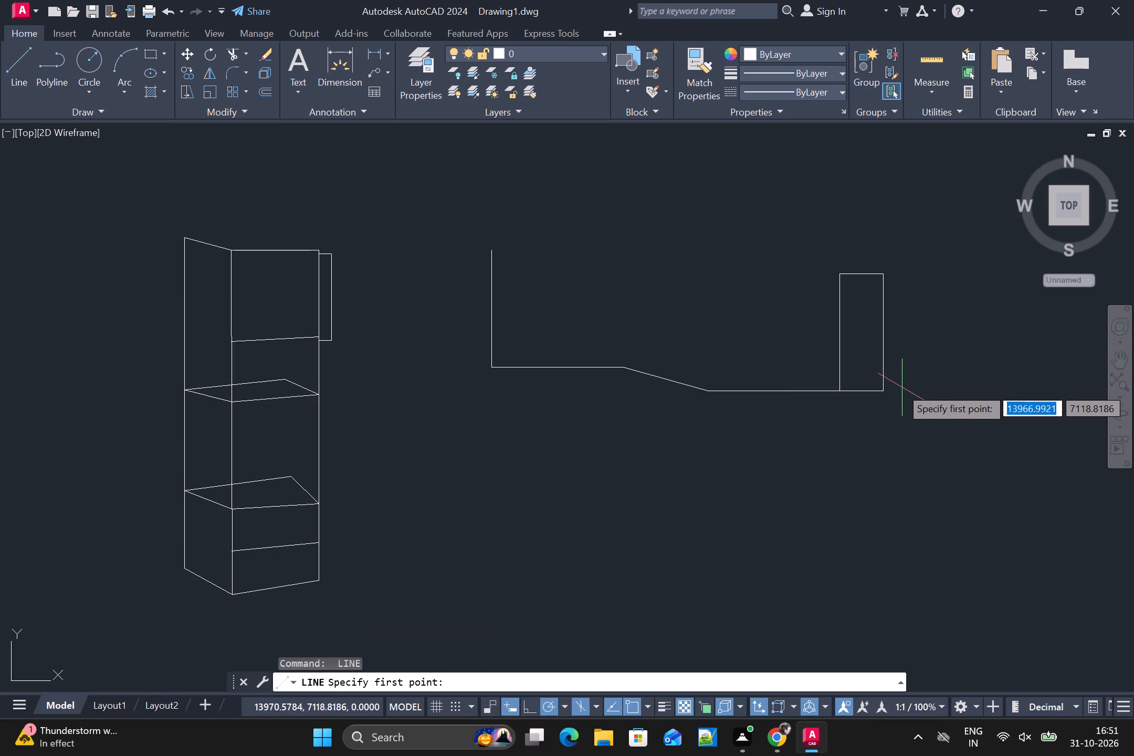
left_click(881, 389)
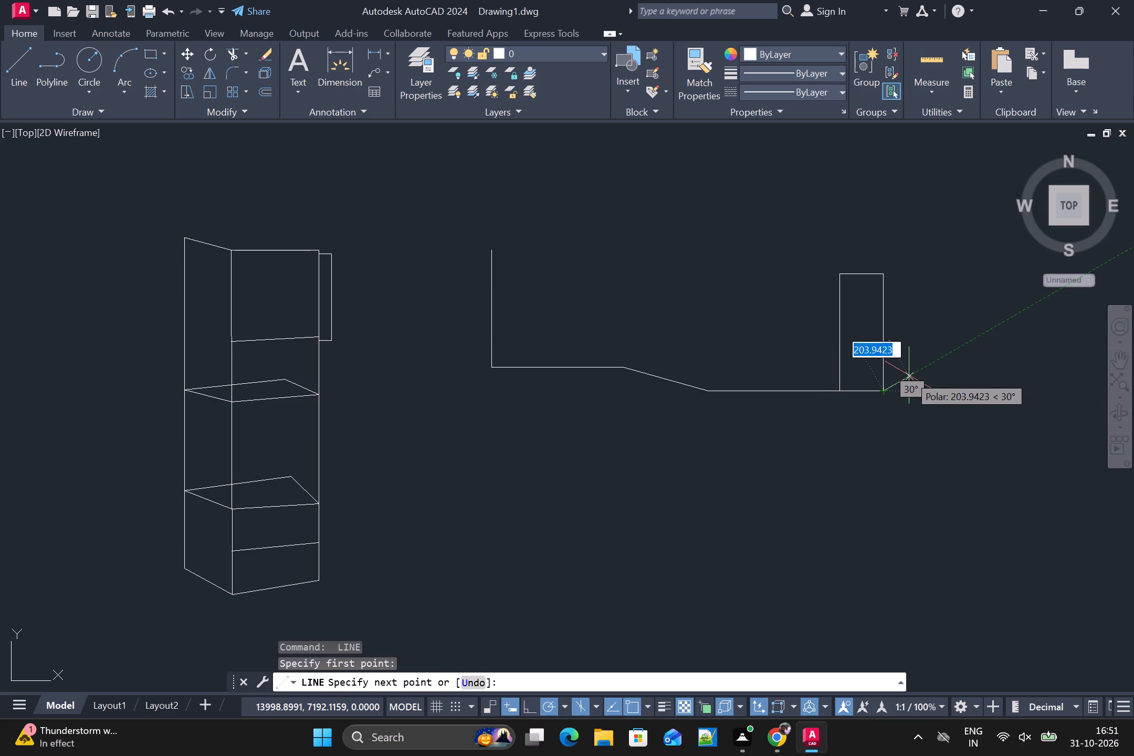
left_click(910, 378)
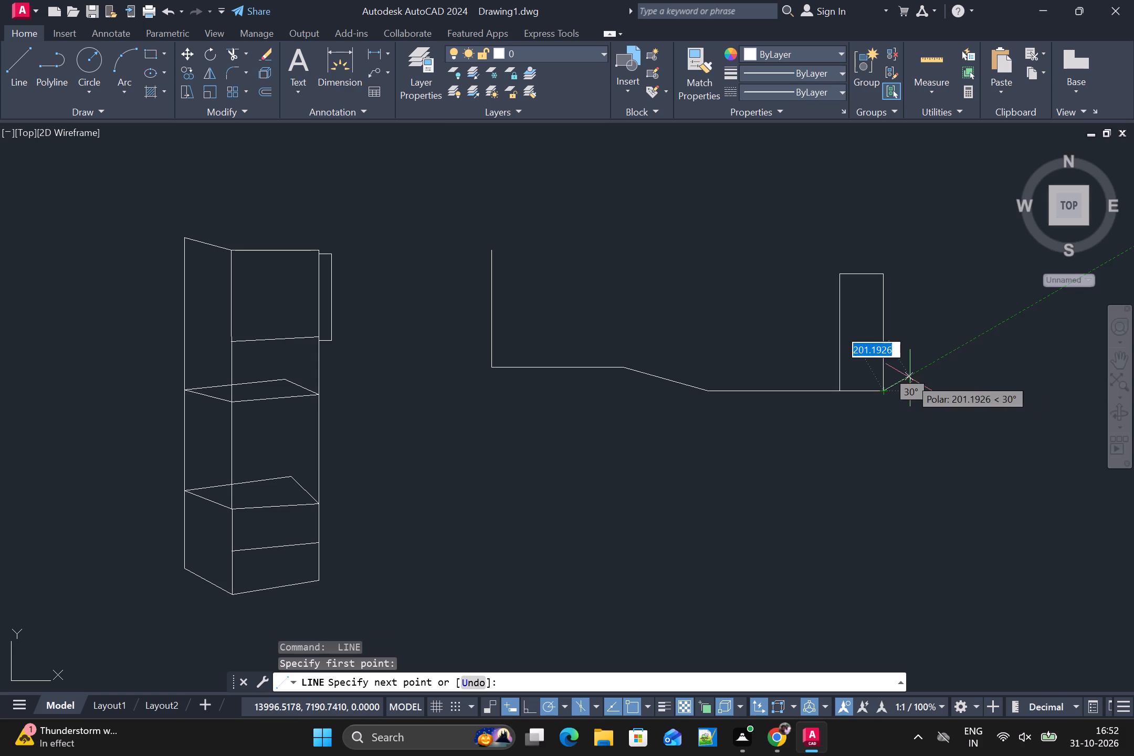
left_click(910, 271)
left_click(886, 272)
key("space")
Draw the corner face above the 600 mm slant: 800 mm up from its lower end, 600 mm left, and down to its upper end.
scroll(912, 304, "down", 2)
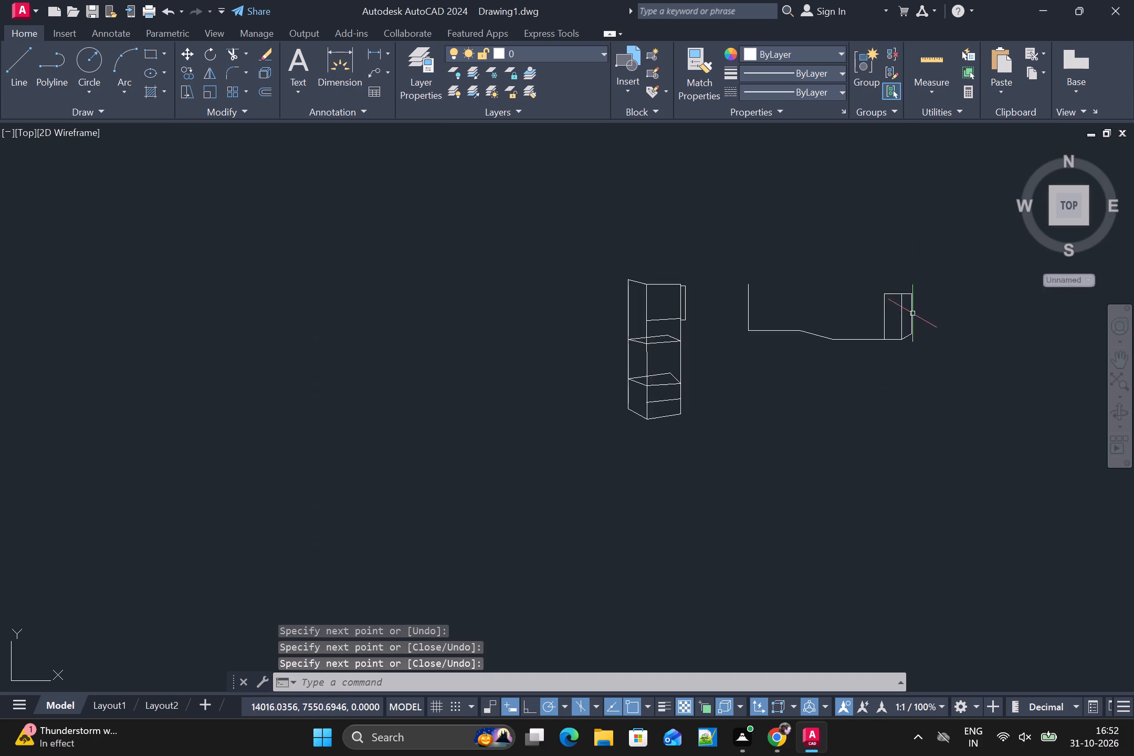
scroll(784, 285, "up", 1)
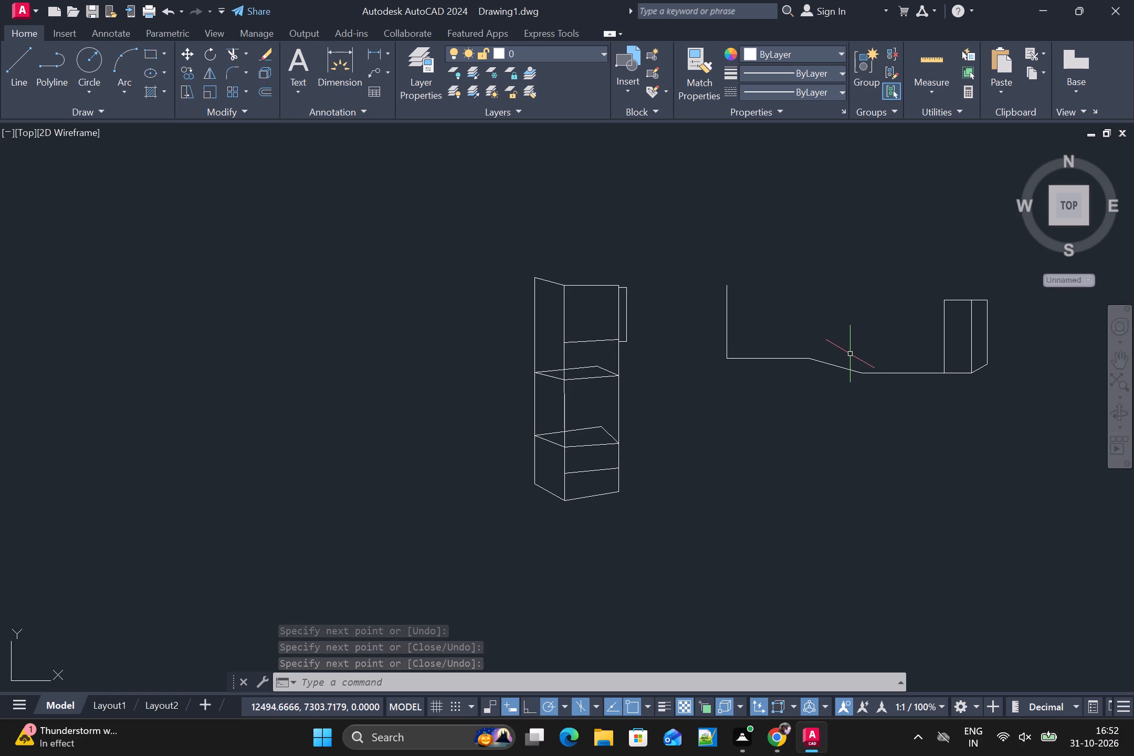
key("space")
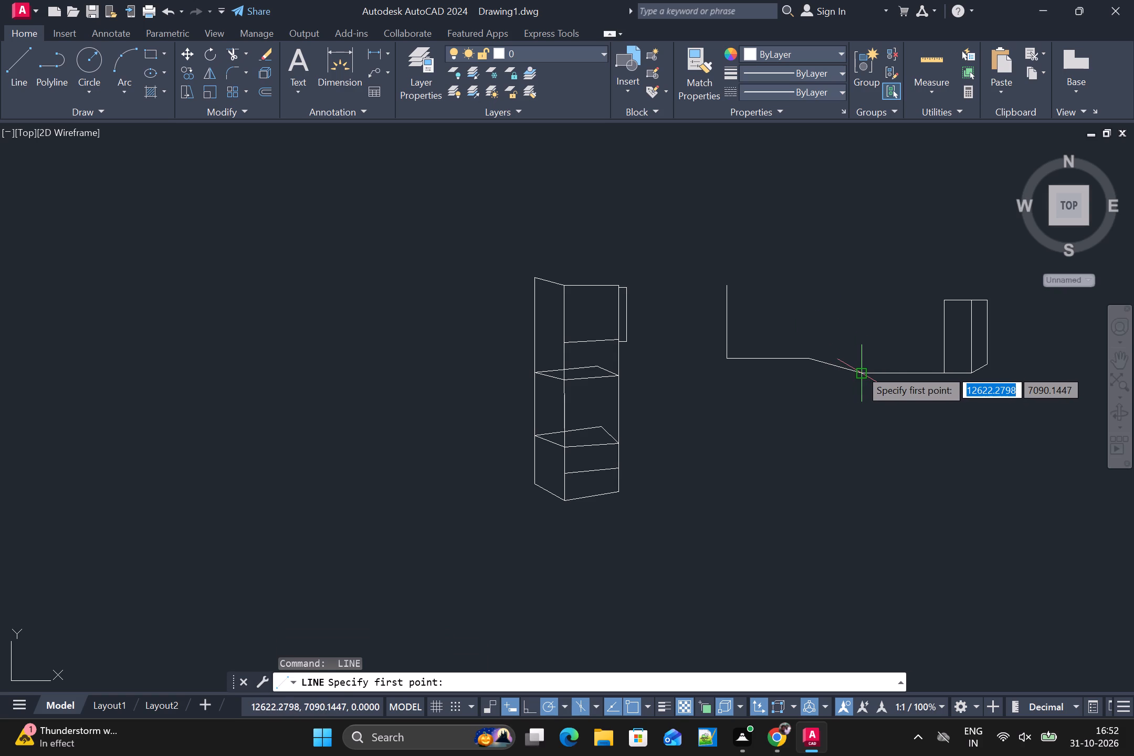
left_click(862, 369)
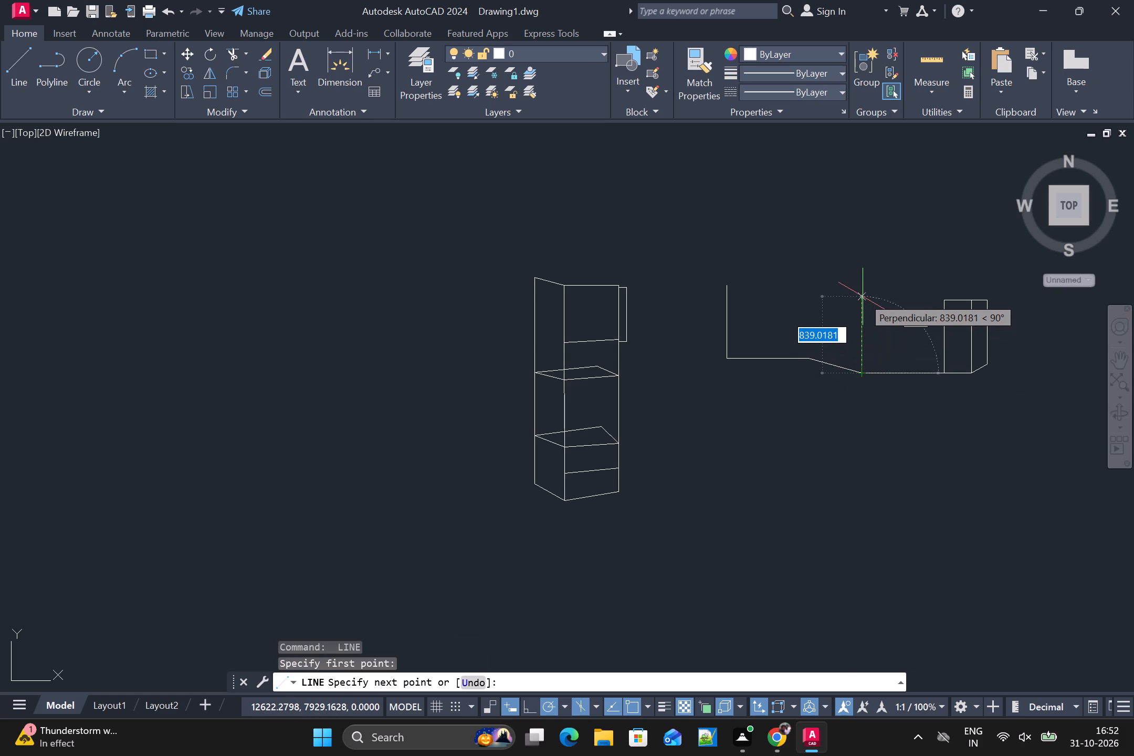
type("80")
key("0")
key("Return")
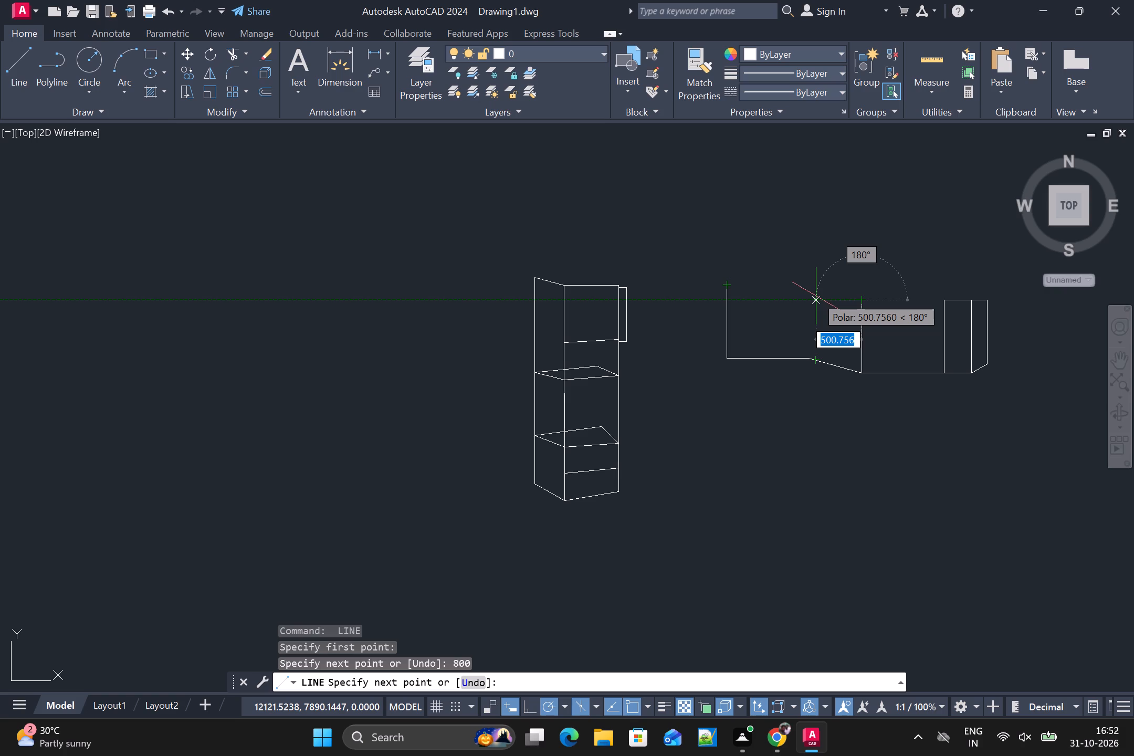
type("600")
key("Return")
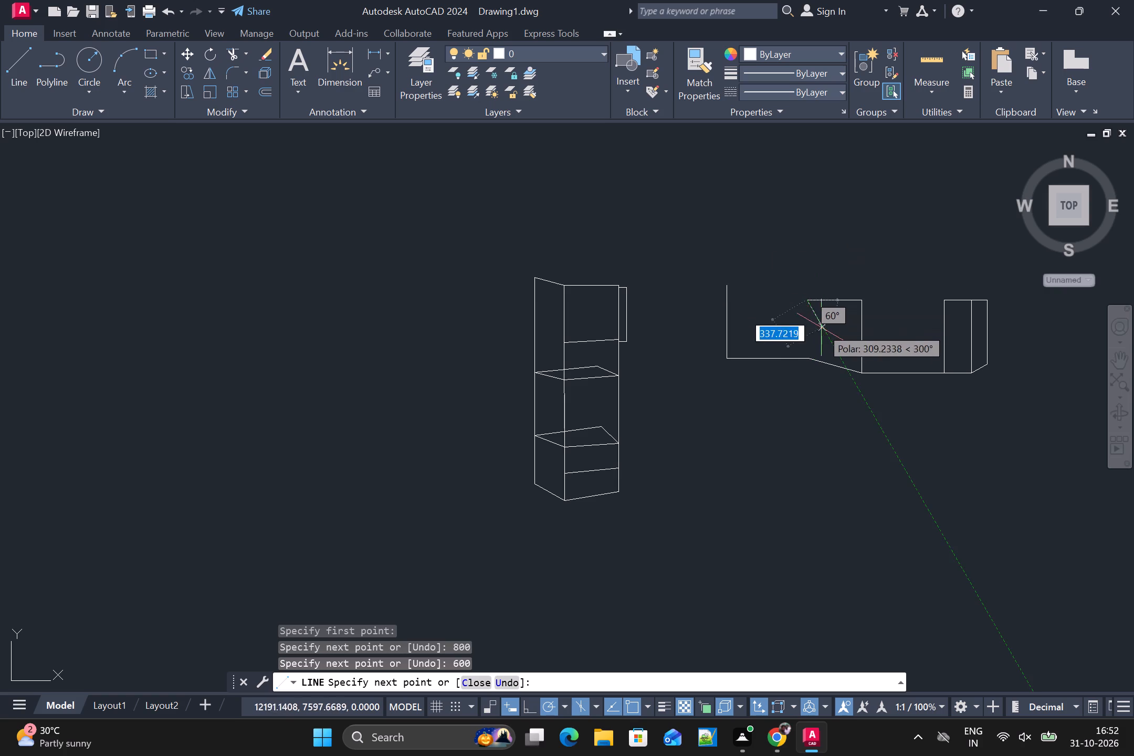
scroll(808, 356, "up", 3)
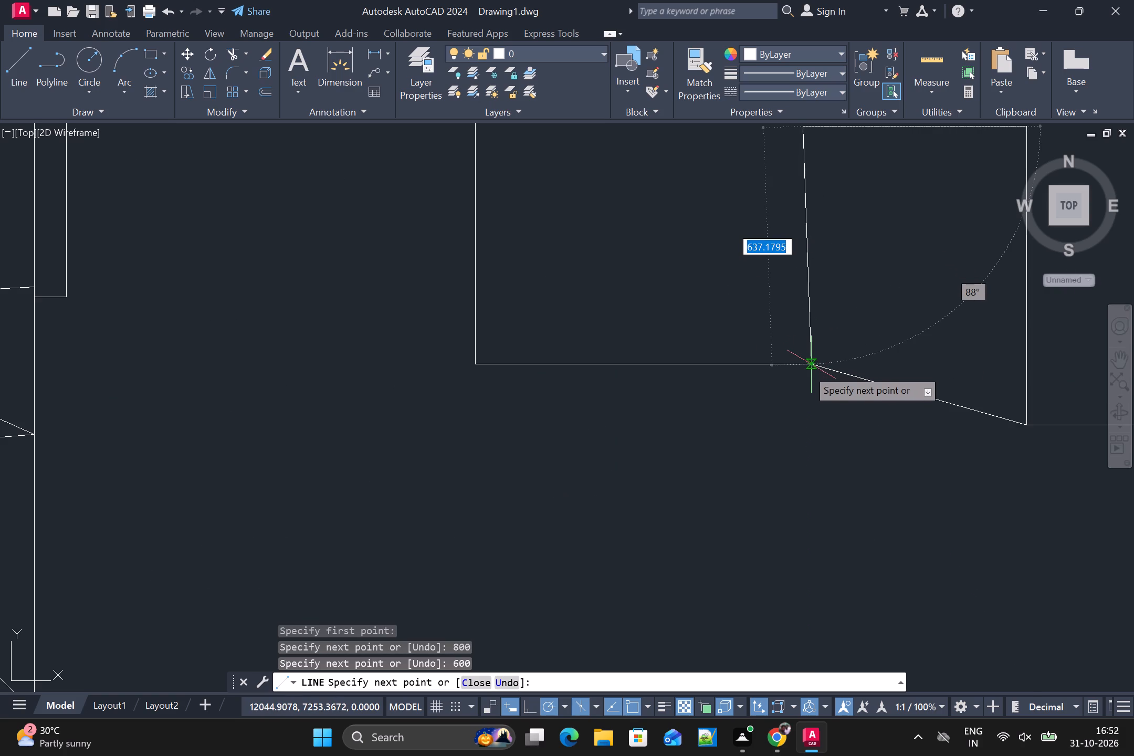
middle_click_drag(813, 370, 853, 413)
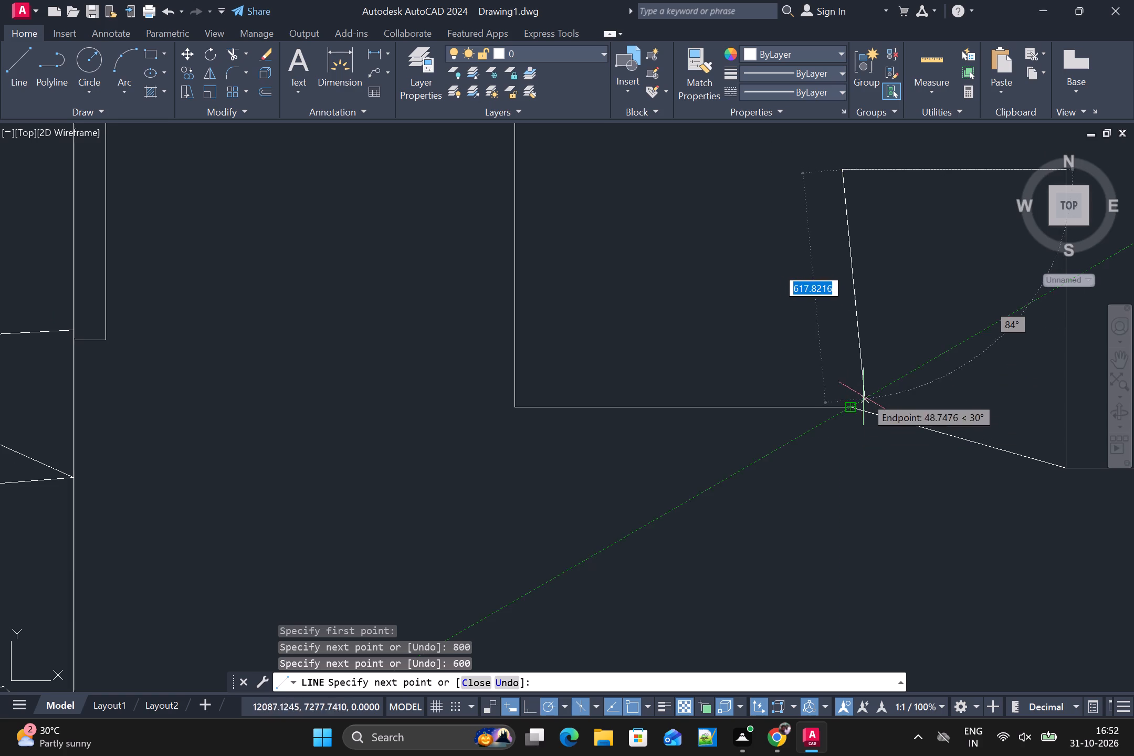
left_click(852, 403)
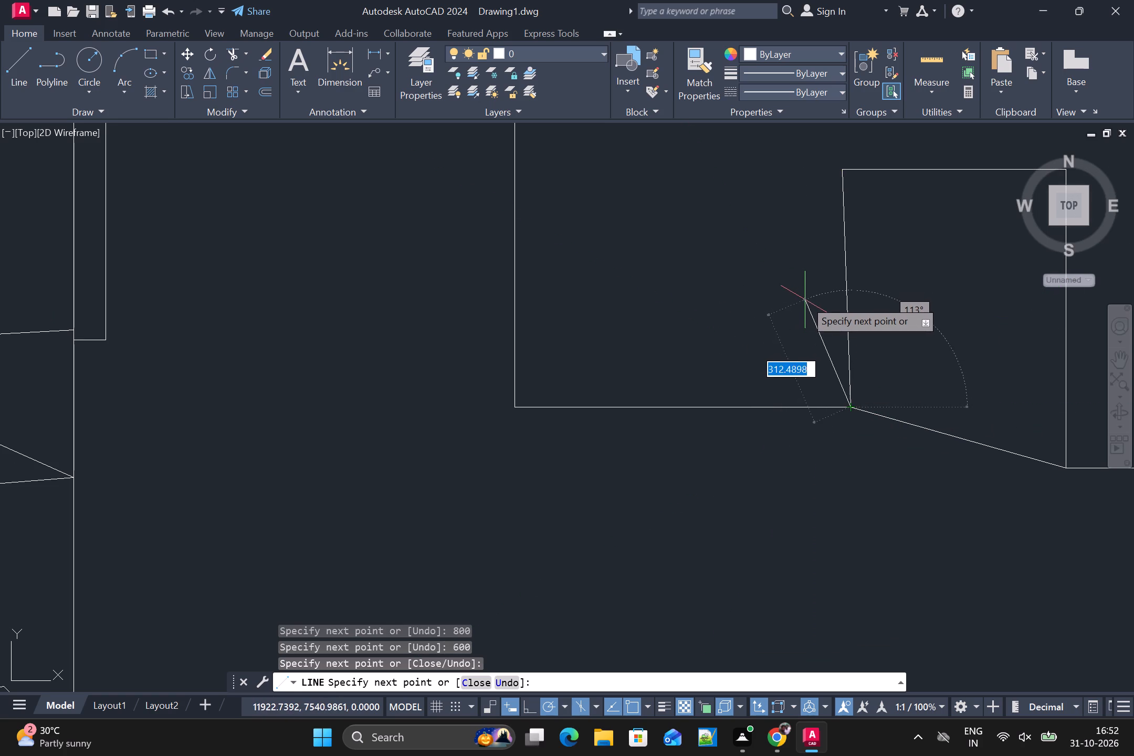
key("space")
Draw a slanted top edge from the top of the outline's leftmost vertical to the corner face's upper left corner.
scroll(825, 303, "down", 1)
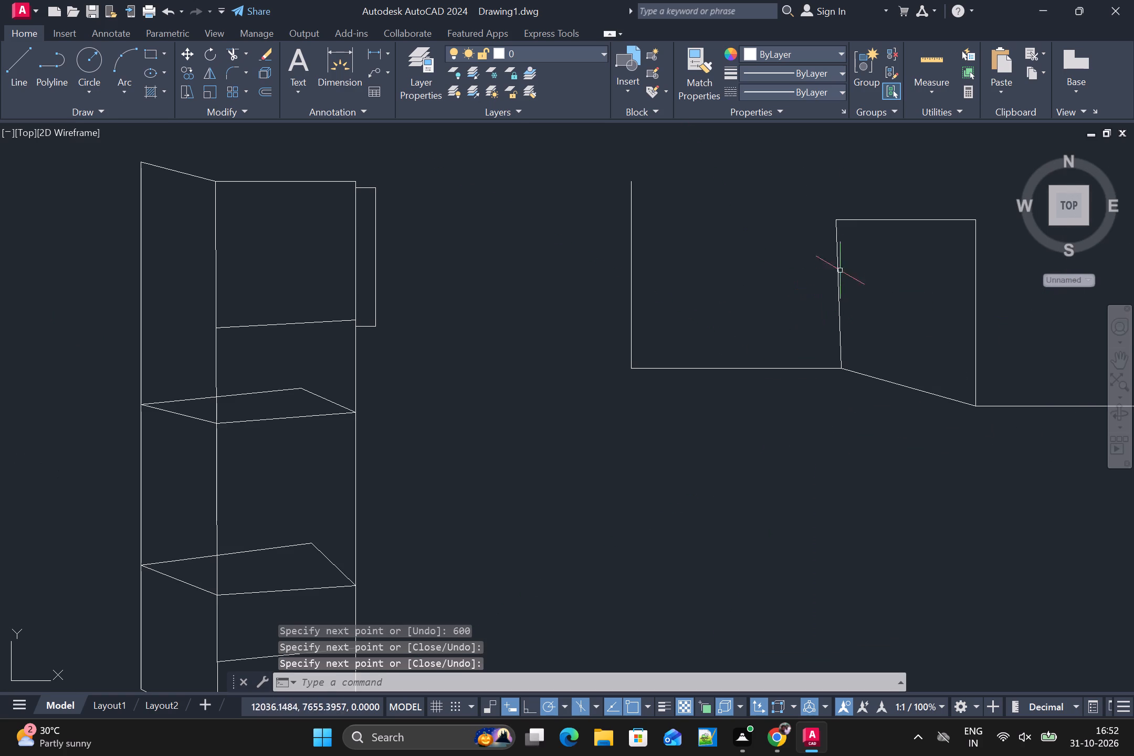
middle_click_drag(841, 262, 841, 293)
key("l")
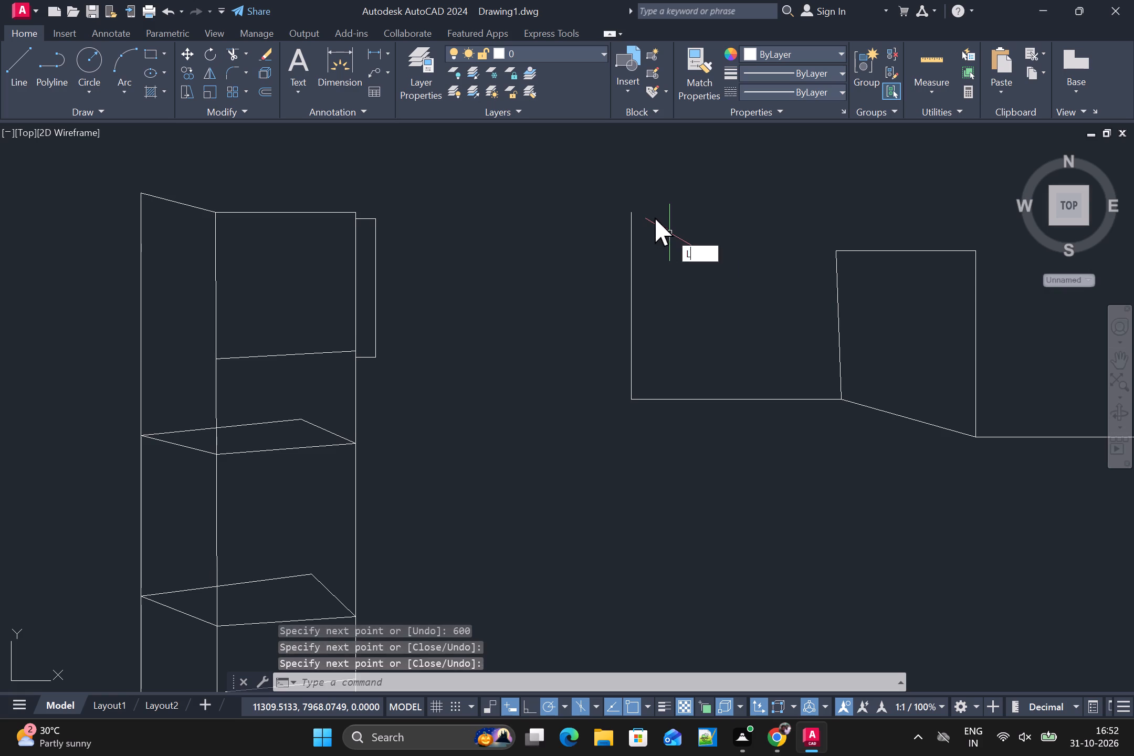
key("space")
left_click(633, 209)
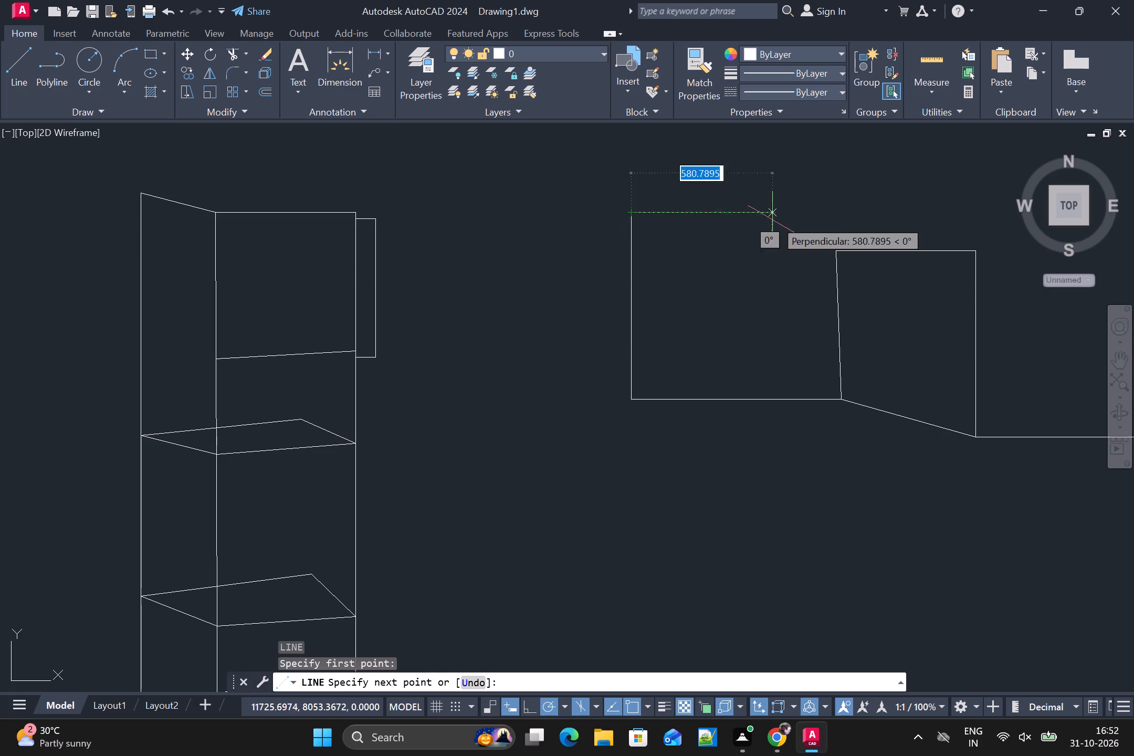
left_click(837, 250)
key("space")
Draw a dividing line across the leftmost face between the midpoints of its two side edges.
key("space")
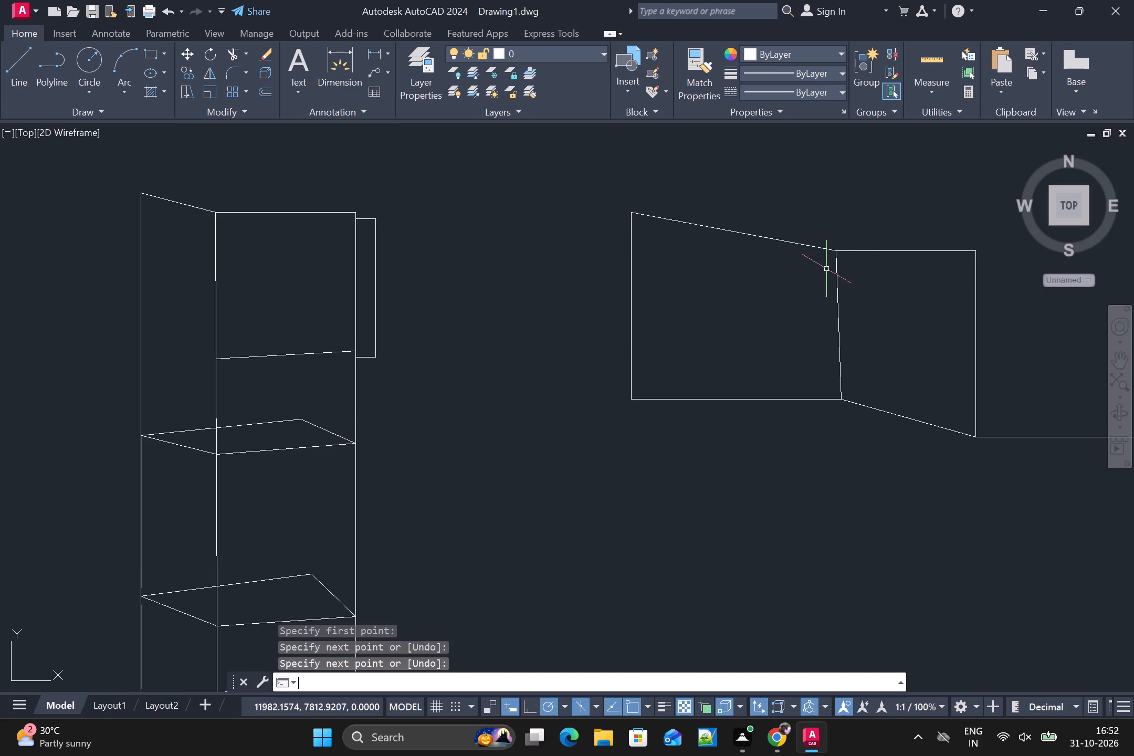
left_click(630, 311)
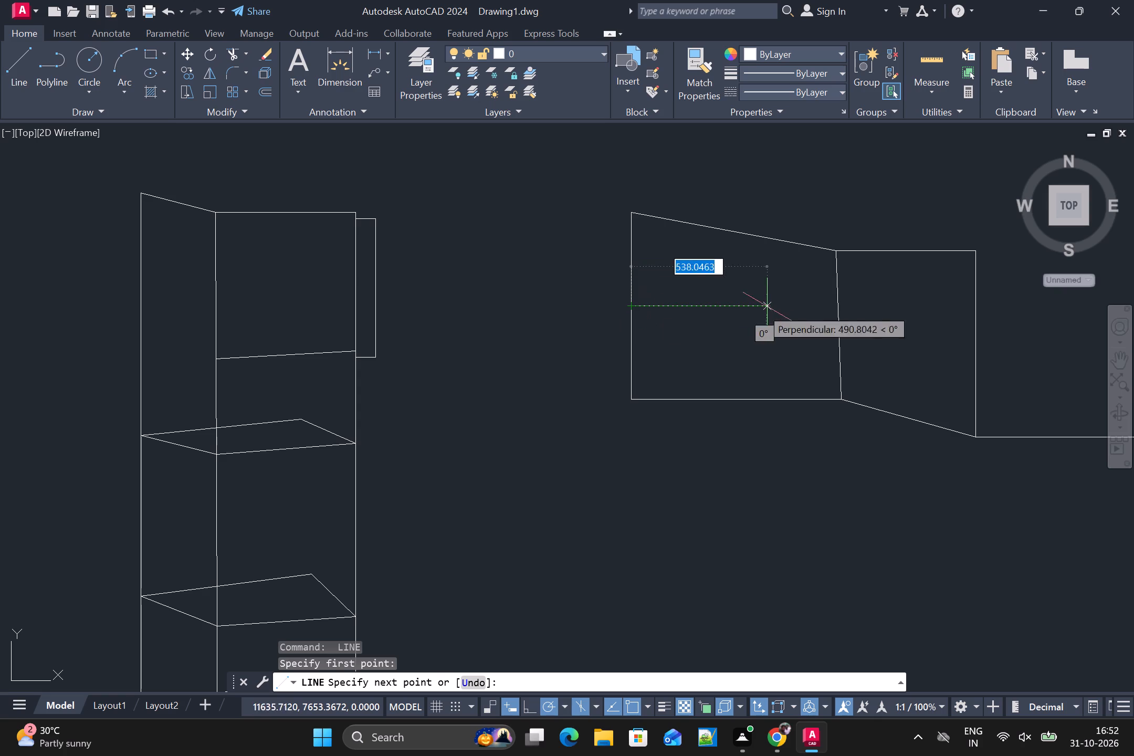
left_click(844, 322)
key("space")
Draw the top edge of the 900 mm wide middle section, joining the corner face to the narrow rectangle.
scroll(858, 354, "down", 1)
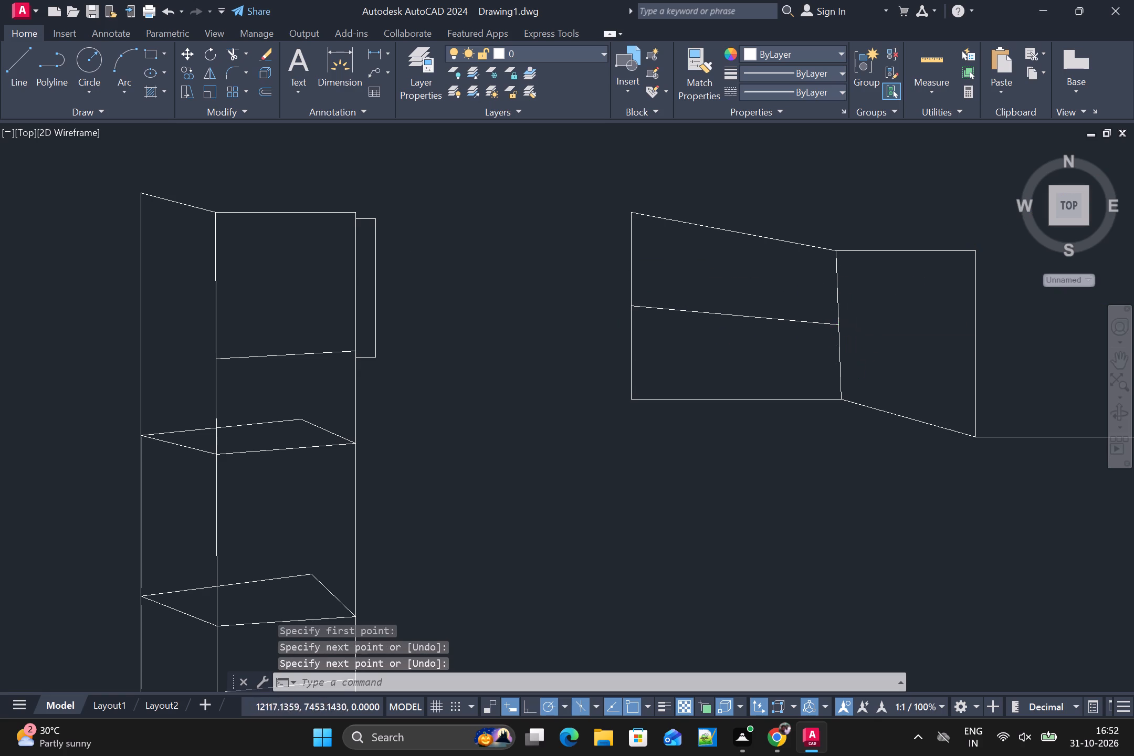
scroll(858, 354, "down", 2)
middle_click_drag(887, 387, 728, 339)
scroll(717, 336, "up", 1)
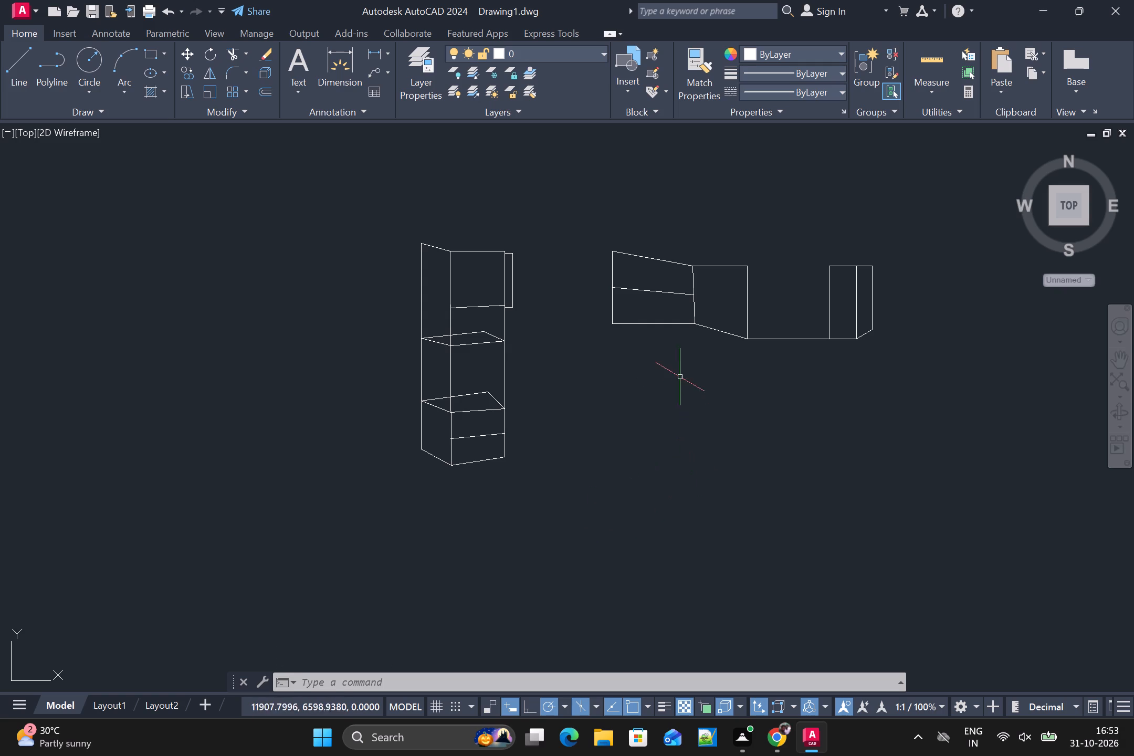
key("l")
key("space")
left_click_drag(744, 264, 760, 267)
left_click(834, 267)
key("space")
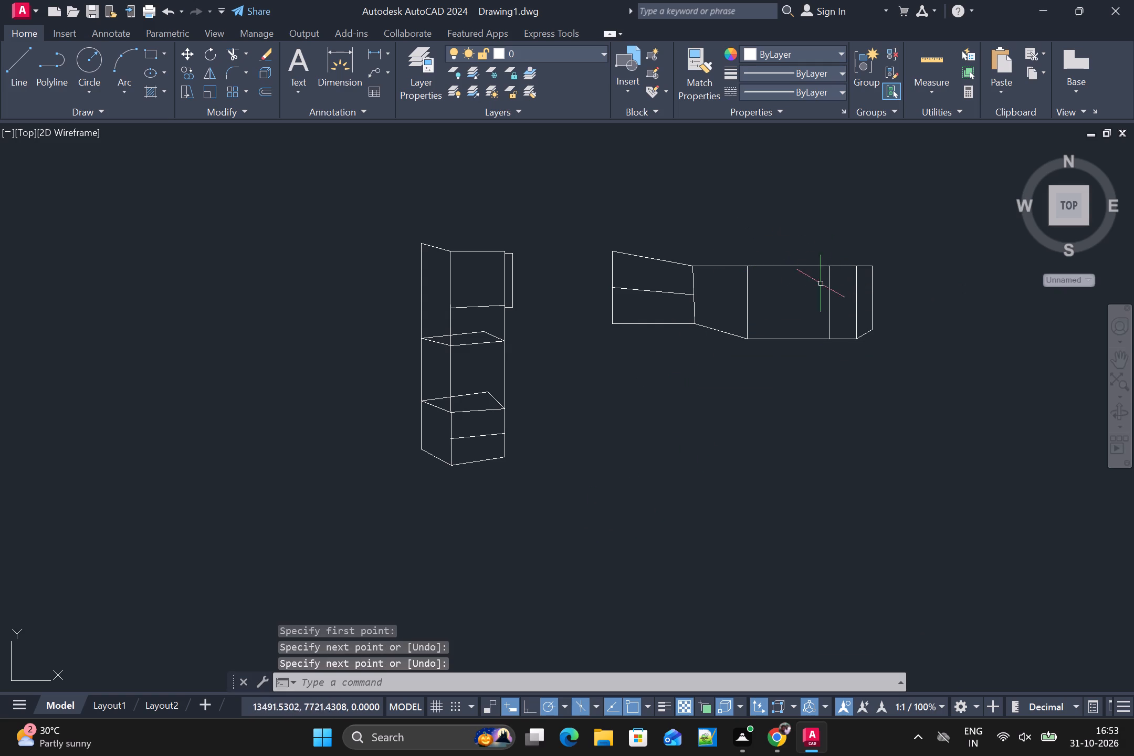
Draw a horizontal dividing line across the 900 mm wide middle section between the midpoints of its side edges.
key("space")
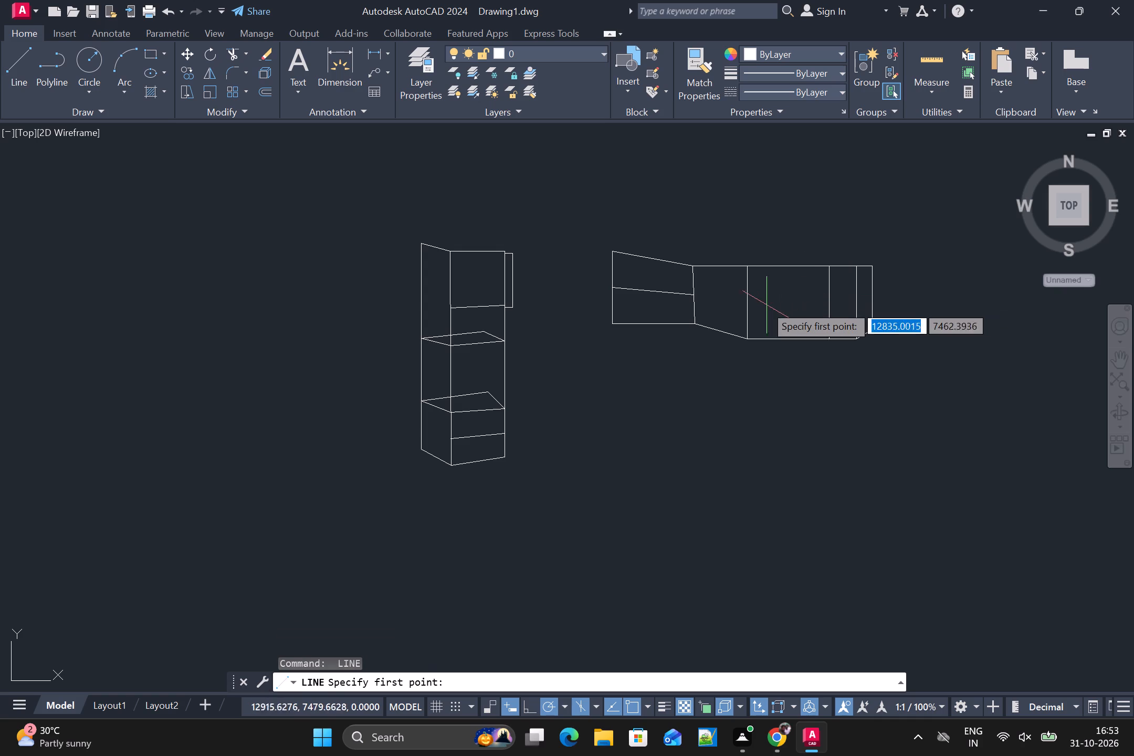
left_click(747, 299)
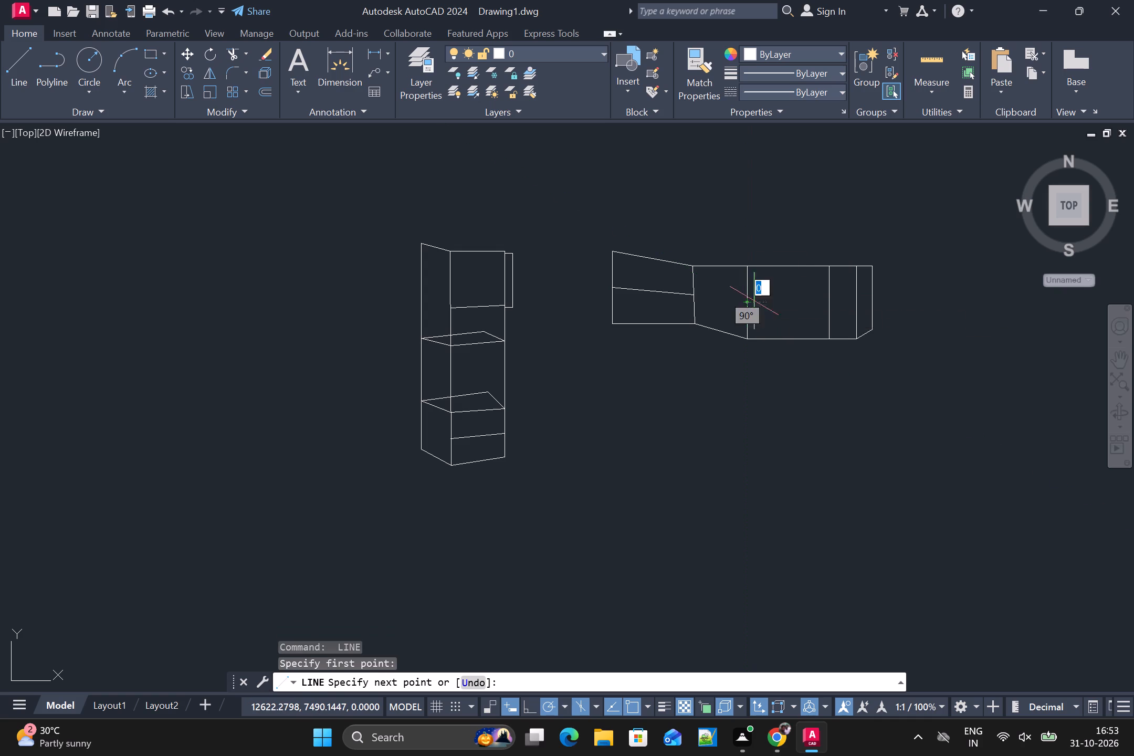
left_click(831, 299)
key("space")
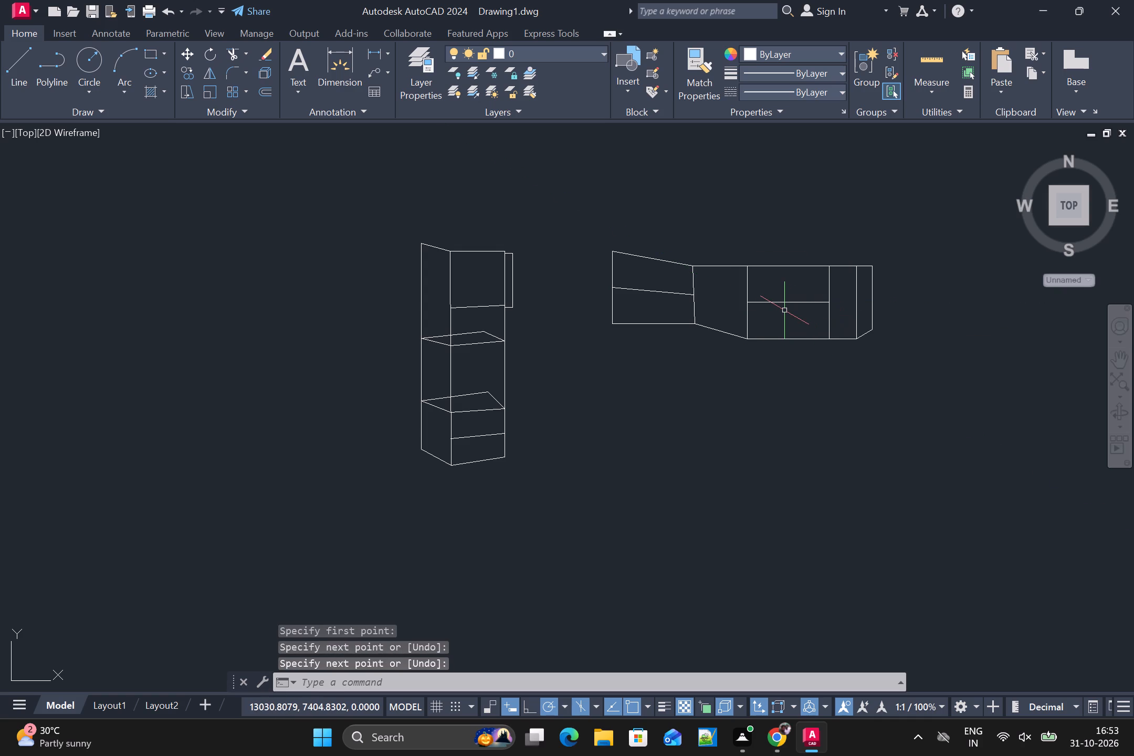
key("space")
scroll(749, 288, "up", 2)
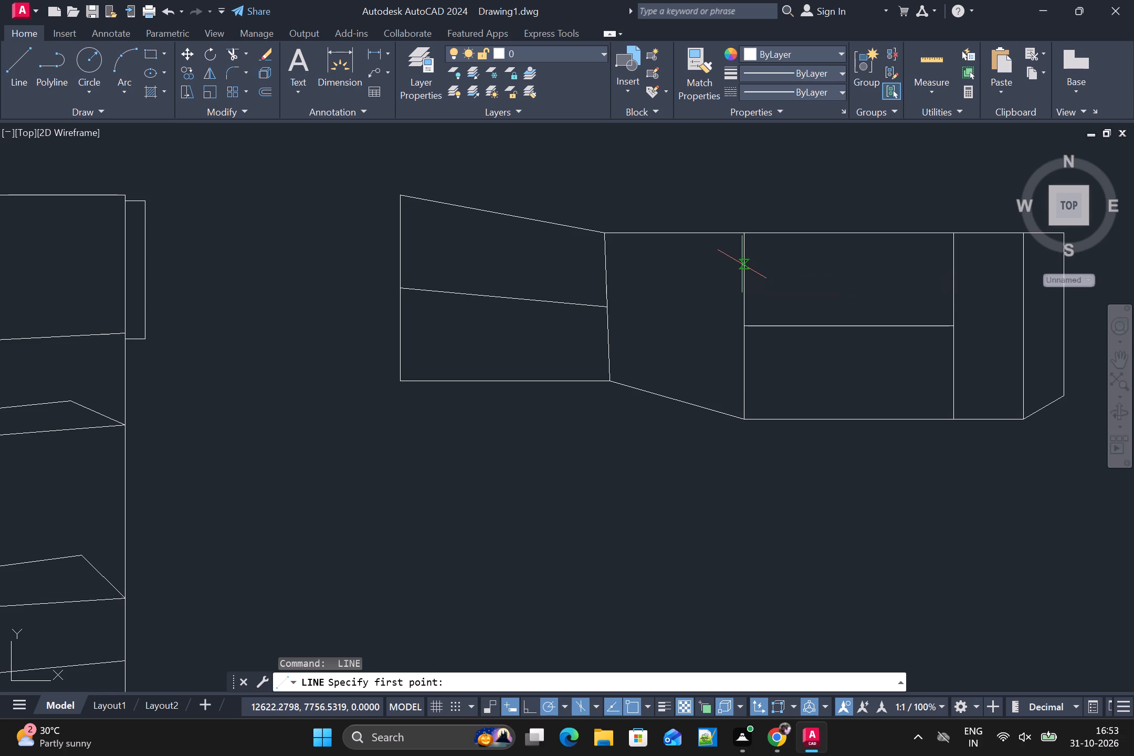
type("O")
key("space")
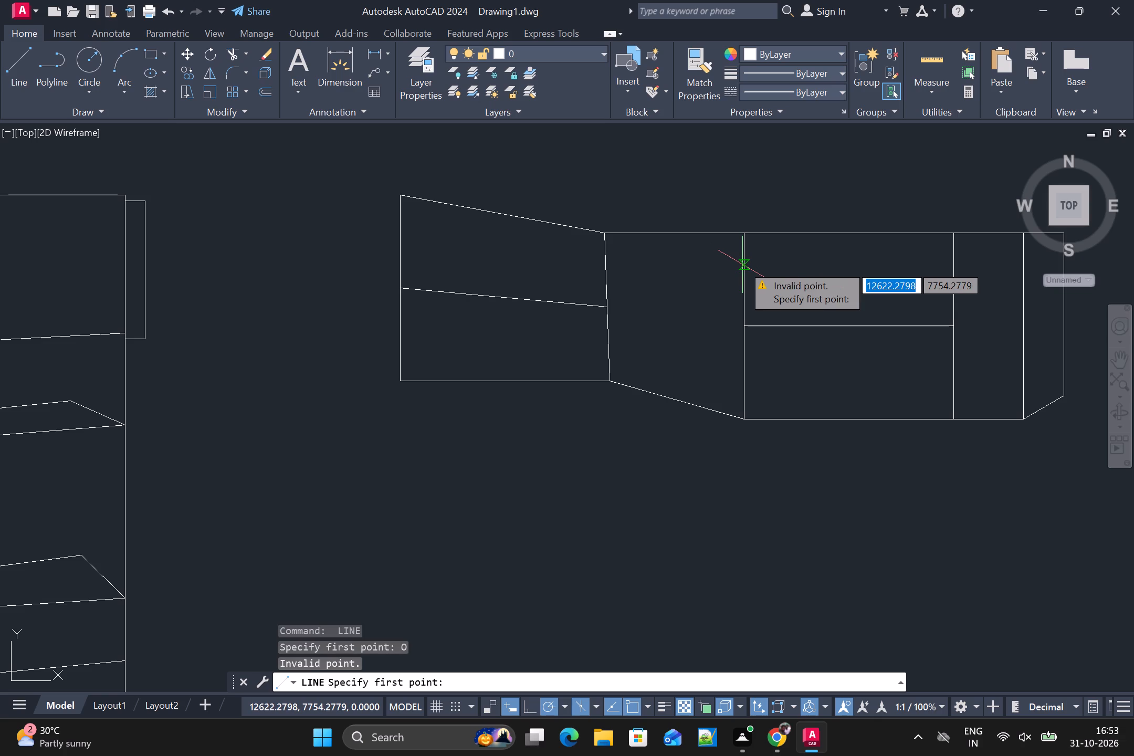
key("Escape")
Offset the corner face's two side edges inward with the Through option, the one beside the 900 mm wide section by about 19 mm.
key("o")
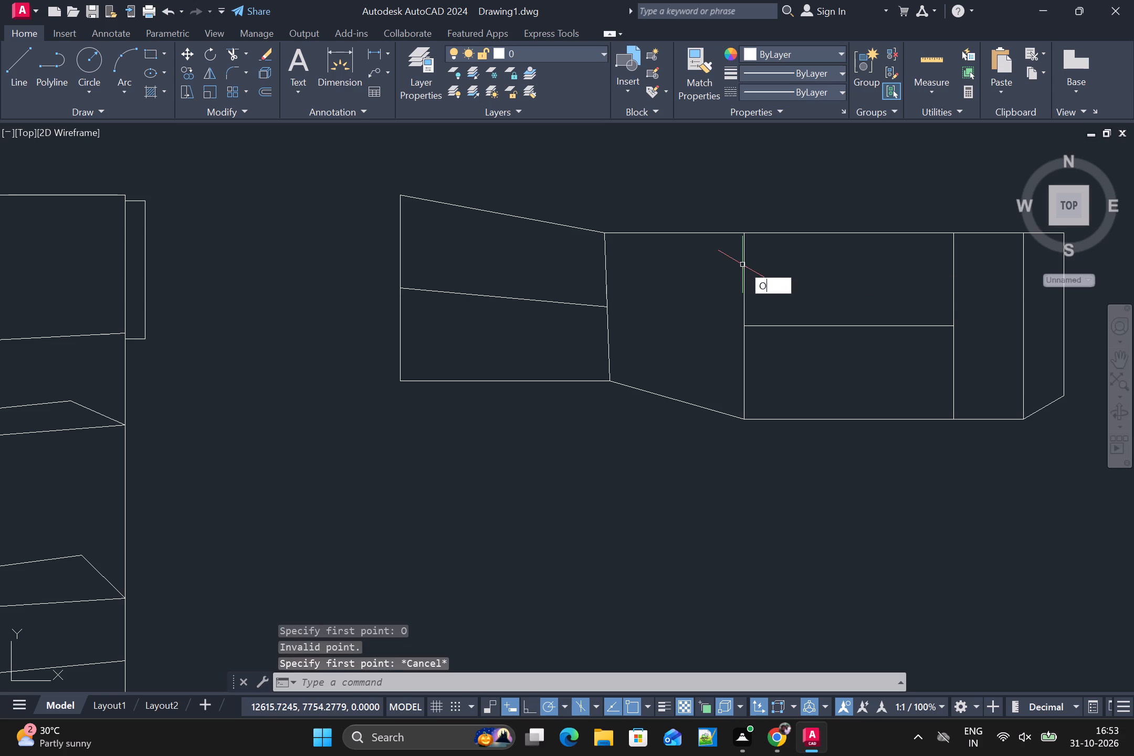
key("space")
key("t")
key("space")
left_click(744, 268)
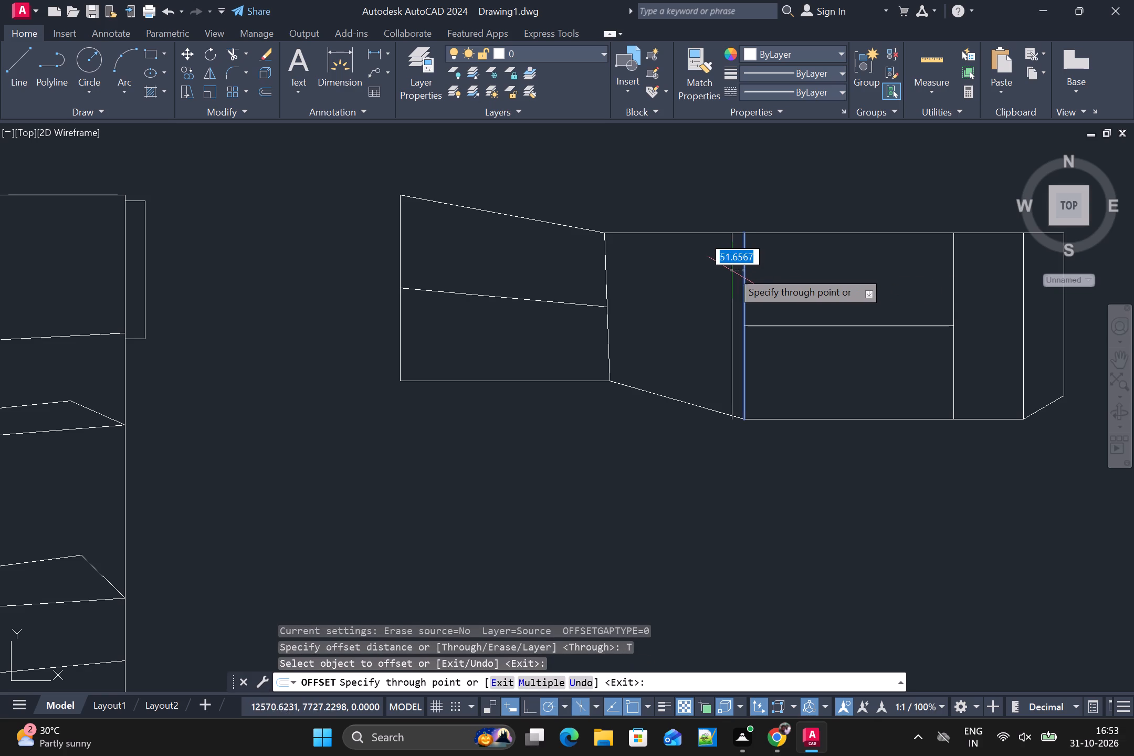
scroll(734, 271, "up", 2)
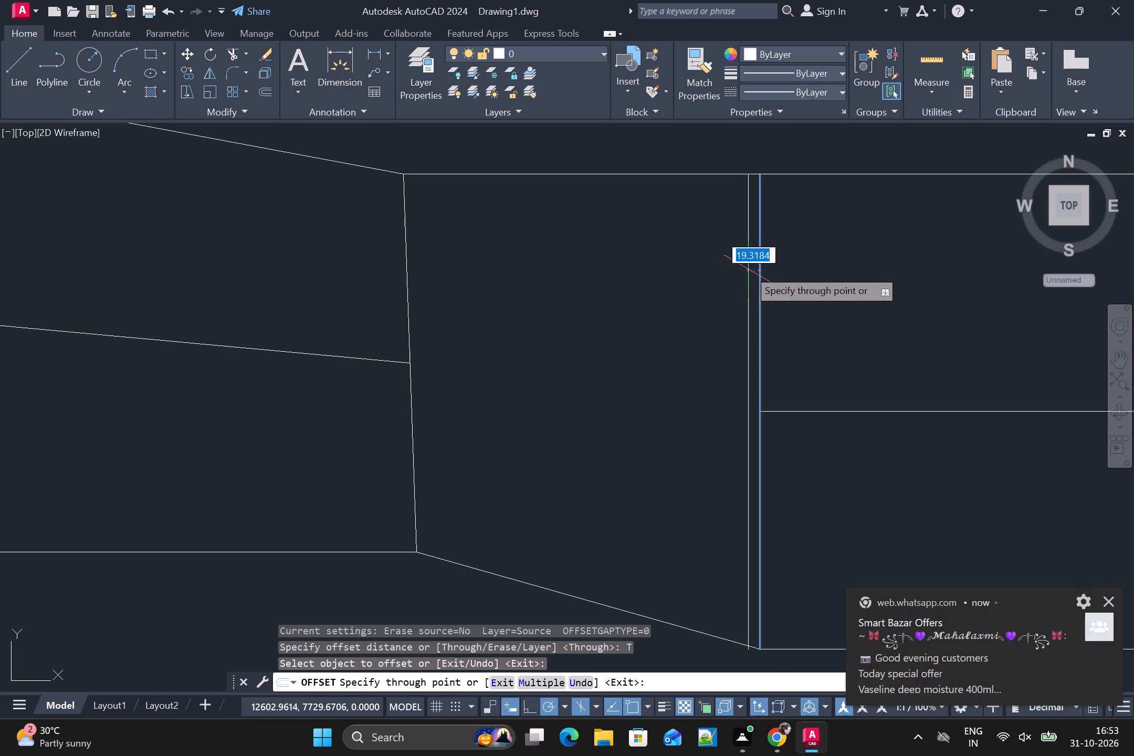
left_click(748, 269)
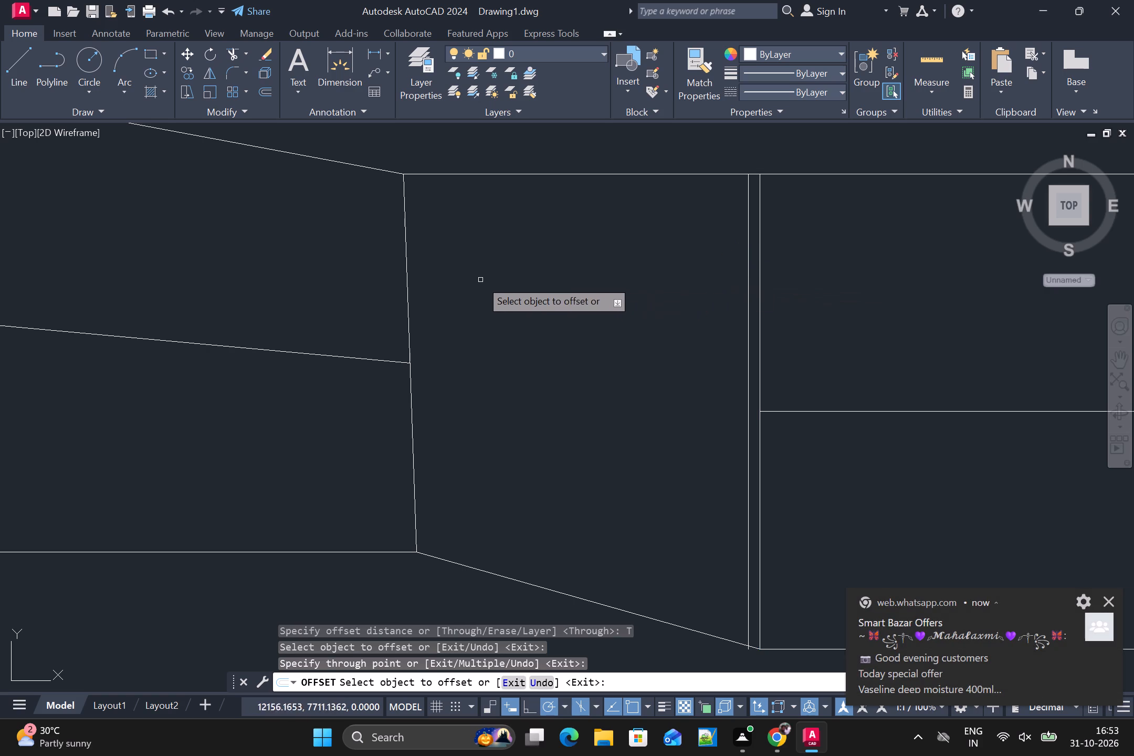
left_click(406, 282)
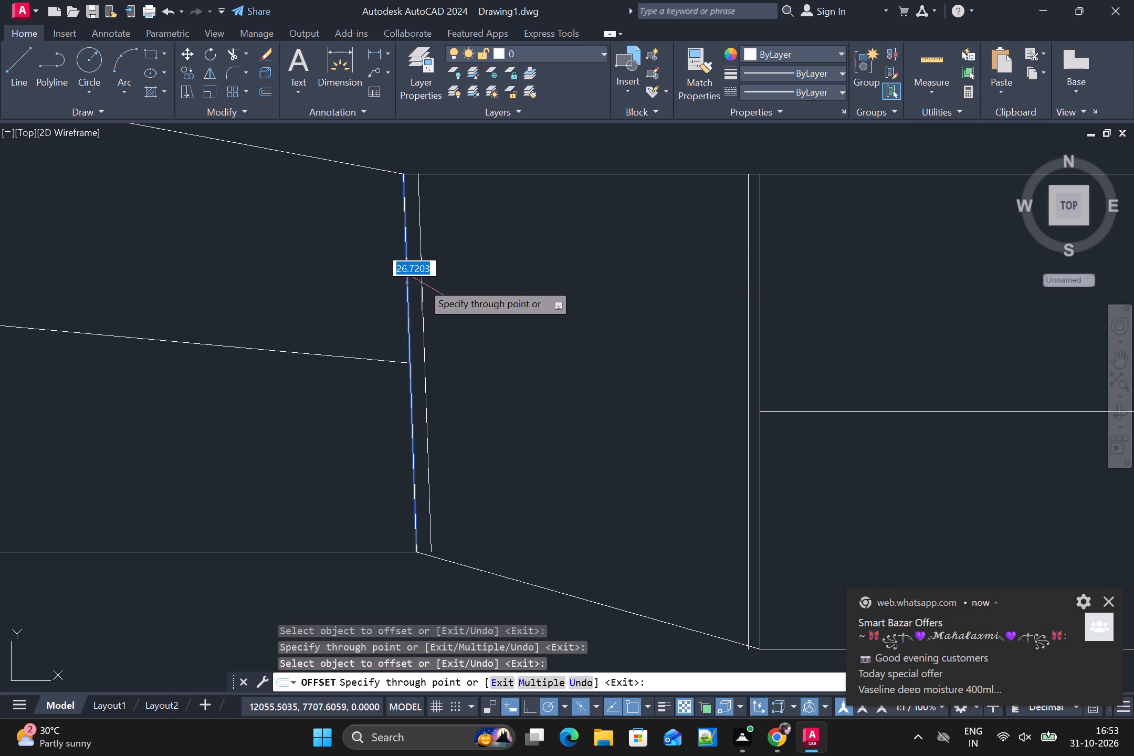
left_click(420, 291)
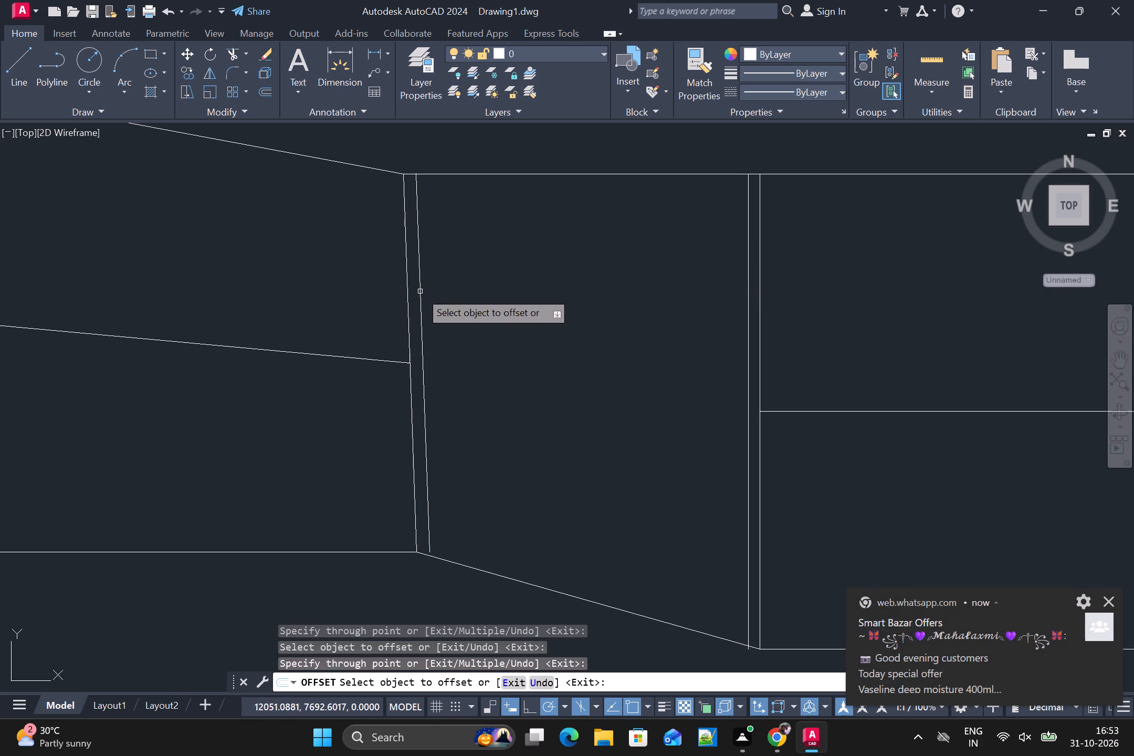
Offset the horizontal dividing line of the 900 mm wide middle section slightly downward to form a narrow double line.
scroll(461, 305, "down", 1)
scroll(510, 384, "down", 2)
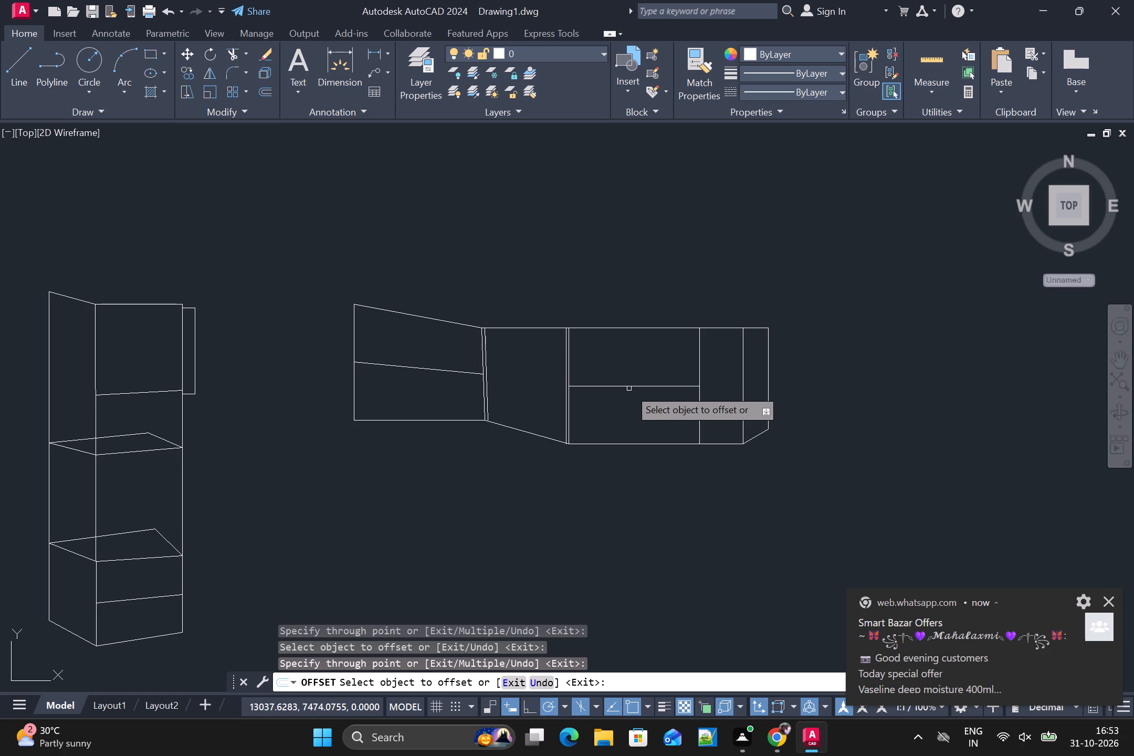
left_click(628, 386)
scroll(628, 388, "up", 2)
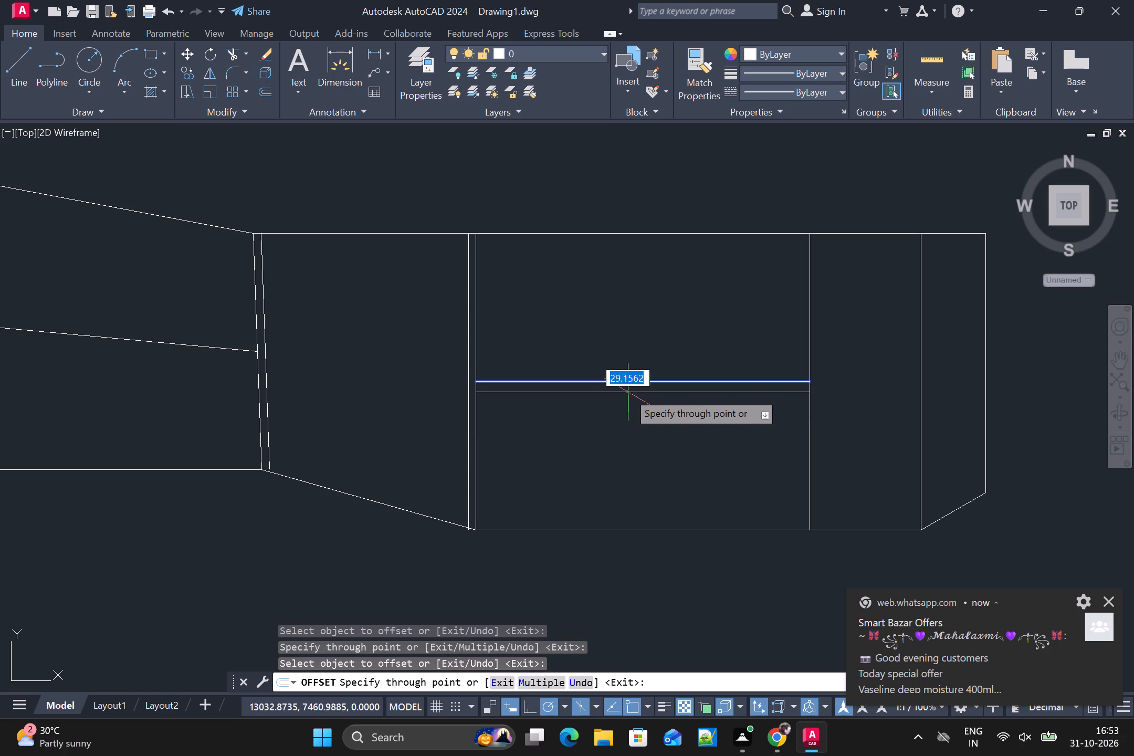
left_click(628, 390)
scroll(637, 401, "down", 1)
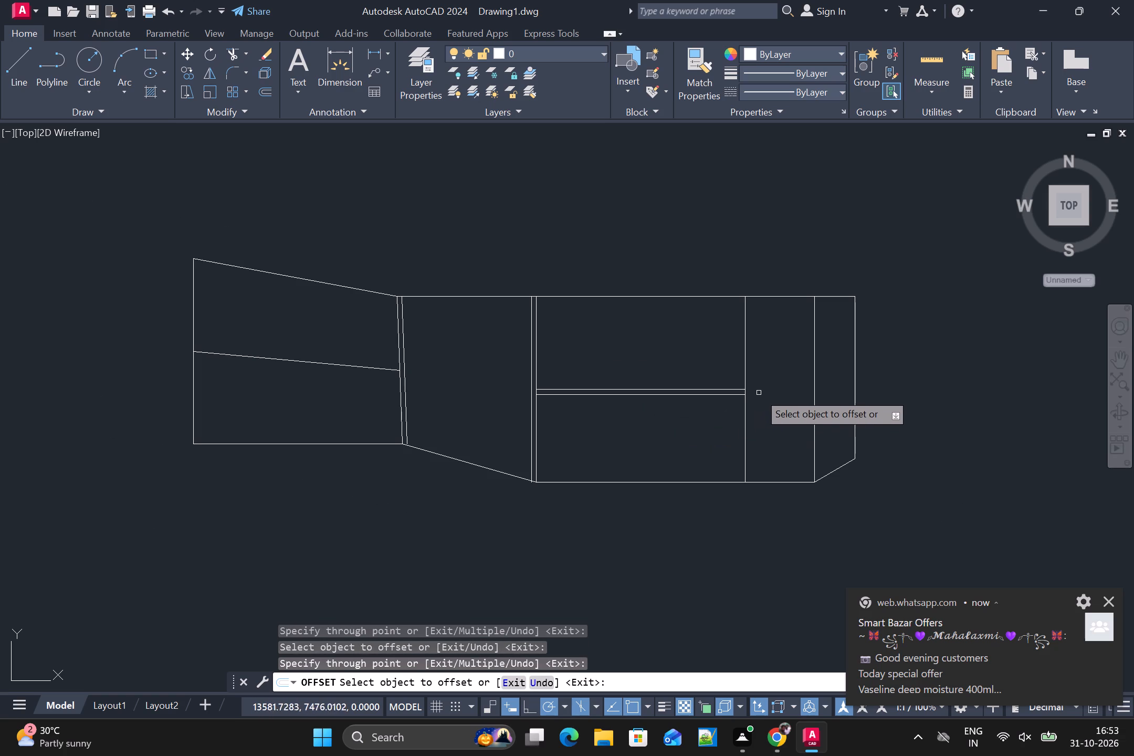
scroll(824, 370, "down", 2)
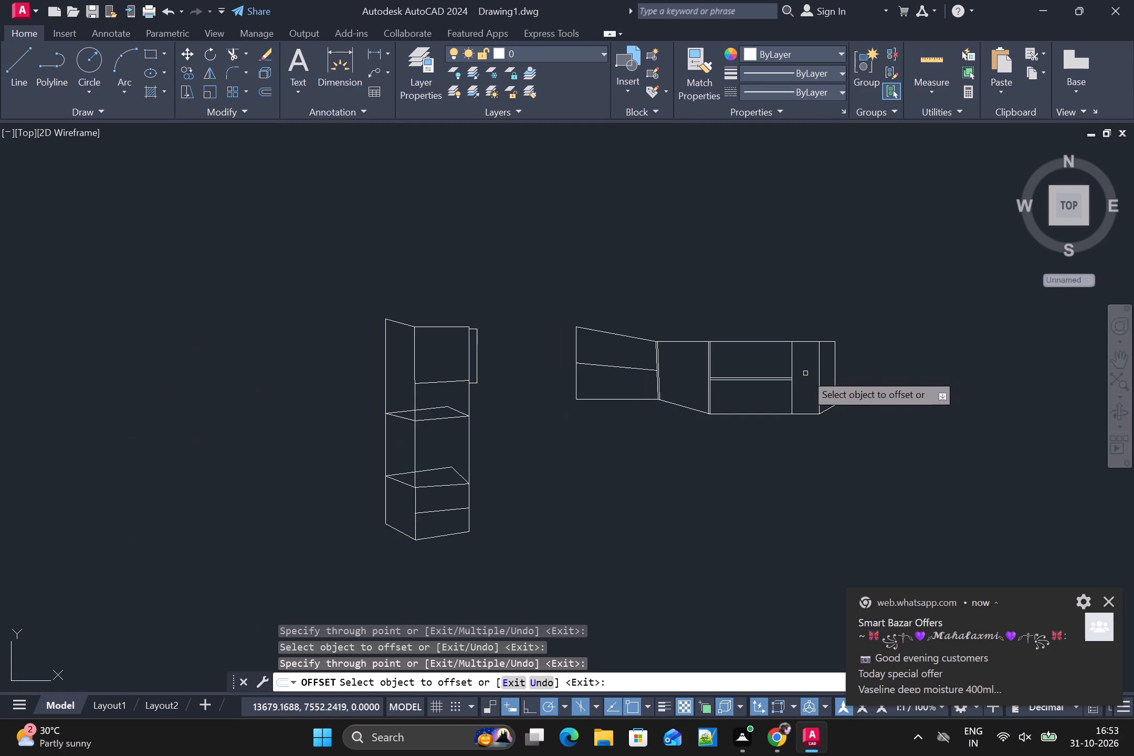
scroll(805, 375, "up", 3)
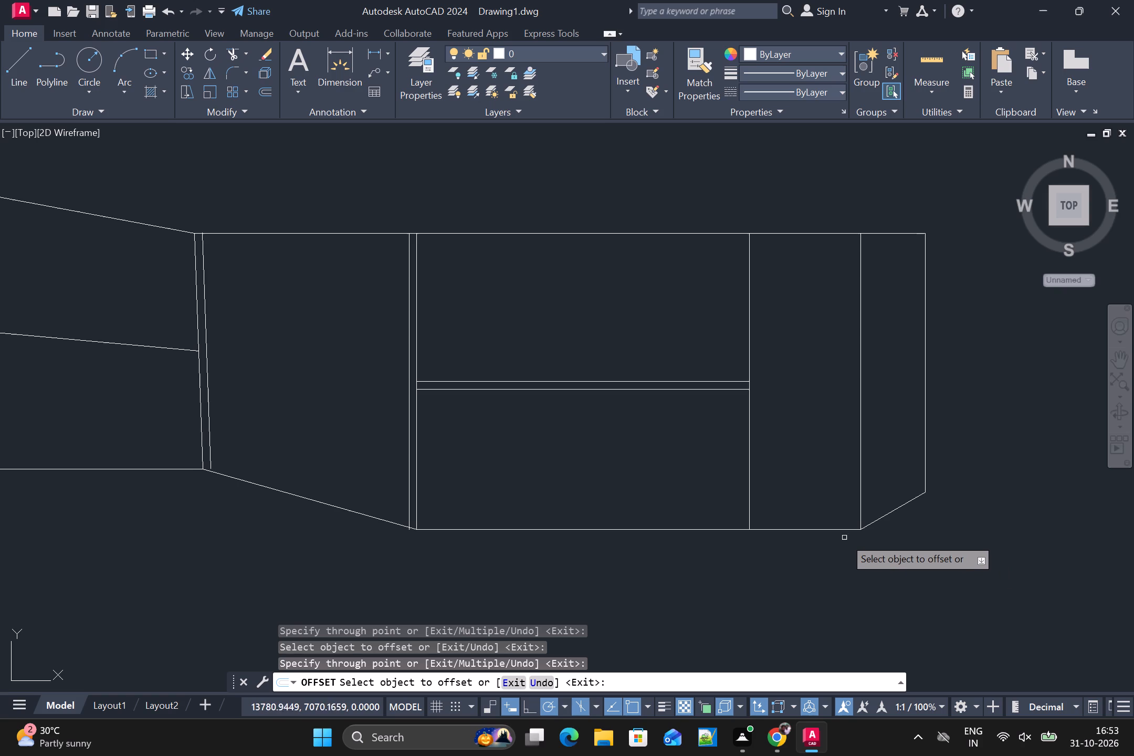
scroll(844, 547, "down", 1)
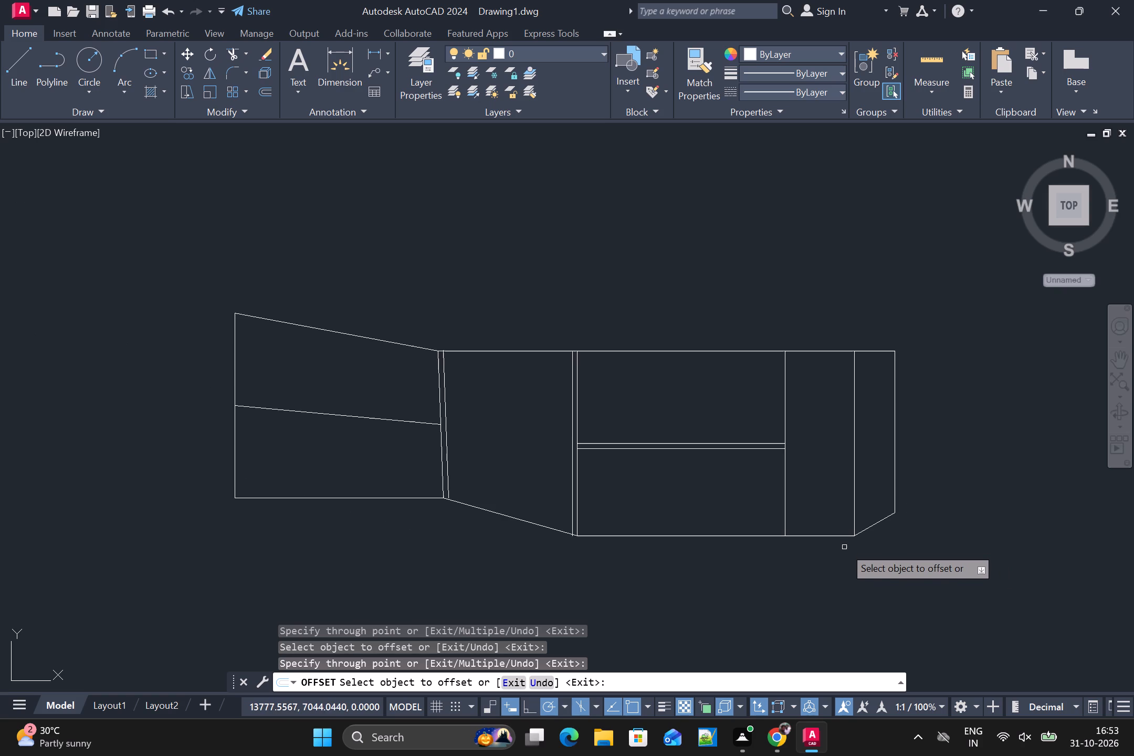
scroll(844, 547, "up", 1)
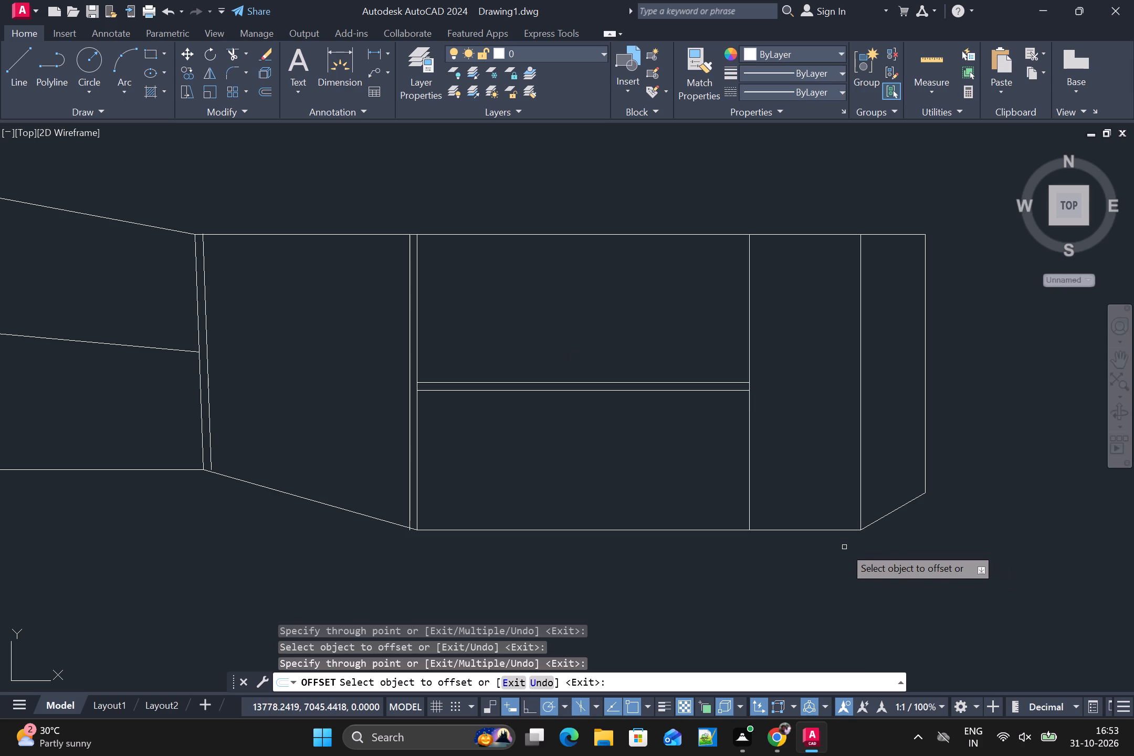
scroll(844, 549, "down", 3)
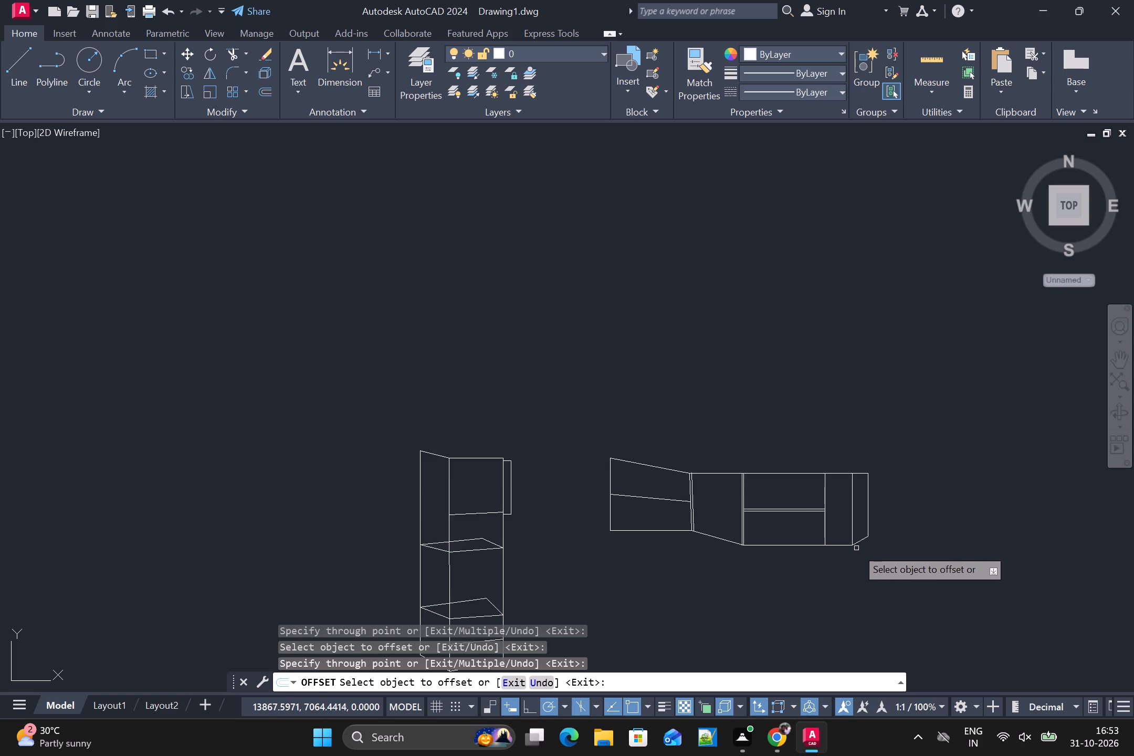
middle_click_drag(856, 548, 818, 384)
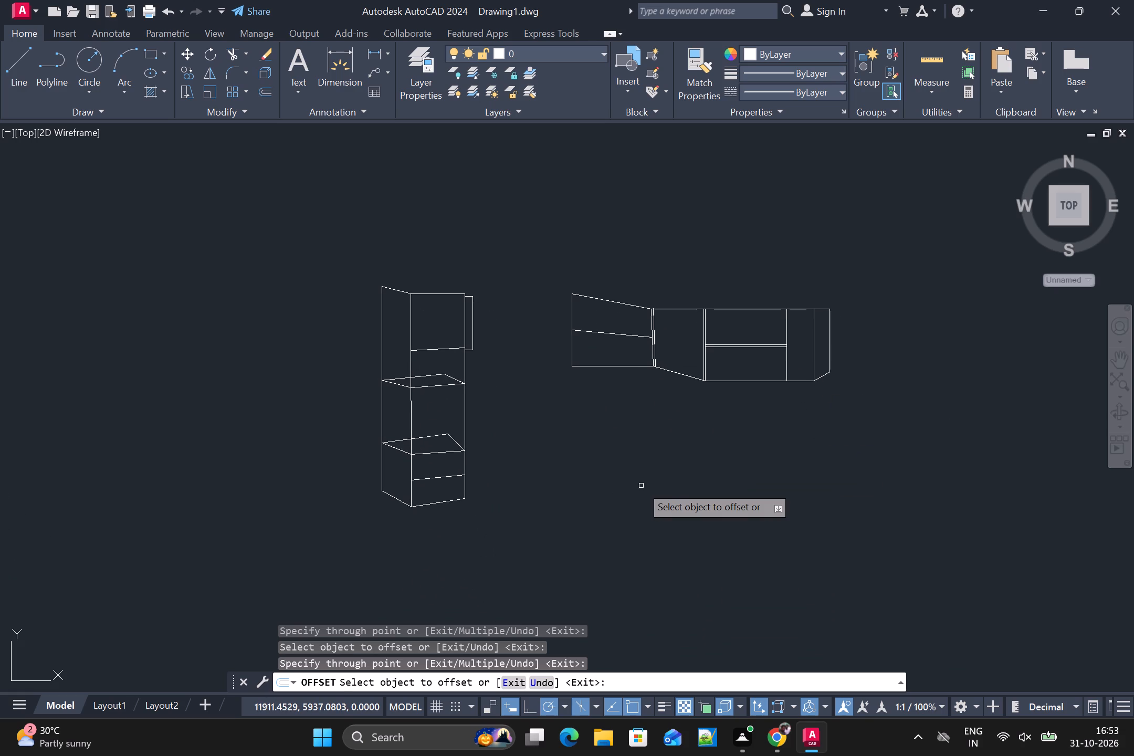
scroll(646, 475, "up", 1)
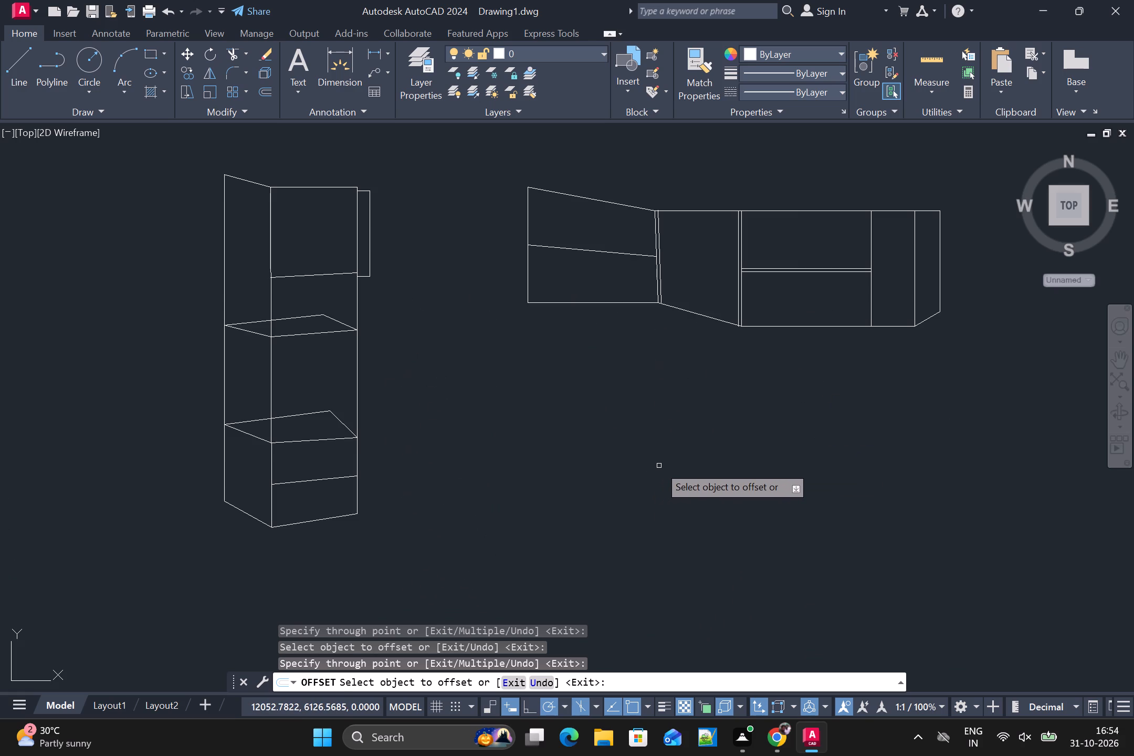
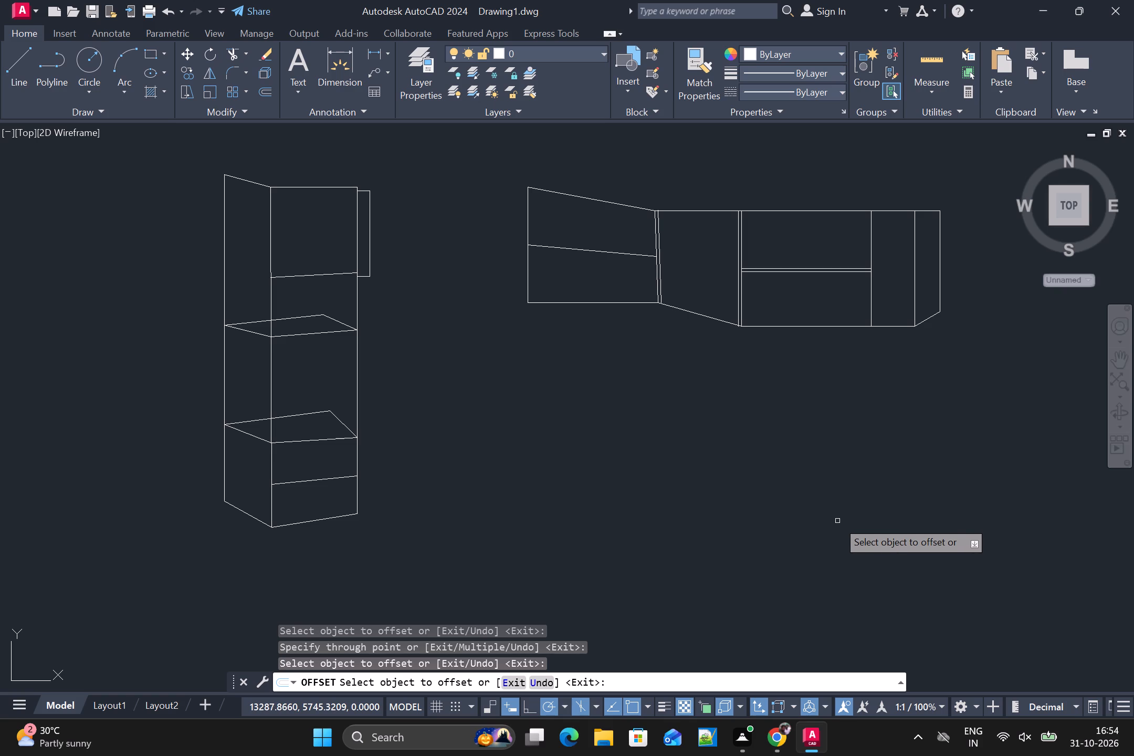
Examine the run of connected cabinet faces and its position beside the tall pantry unit.
scroll(755, 435, "up", 2)
middle_click_drag(751, 465, 739, 595)
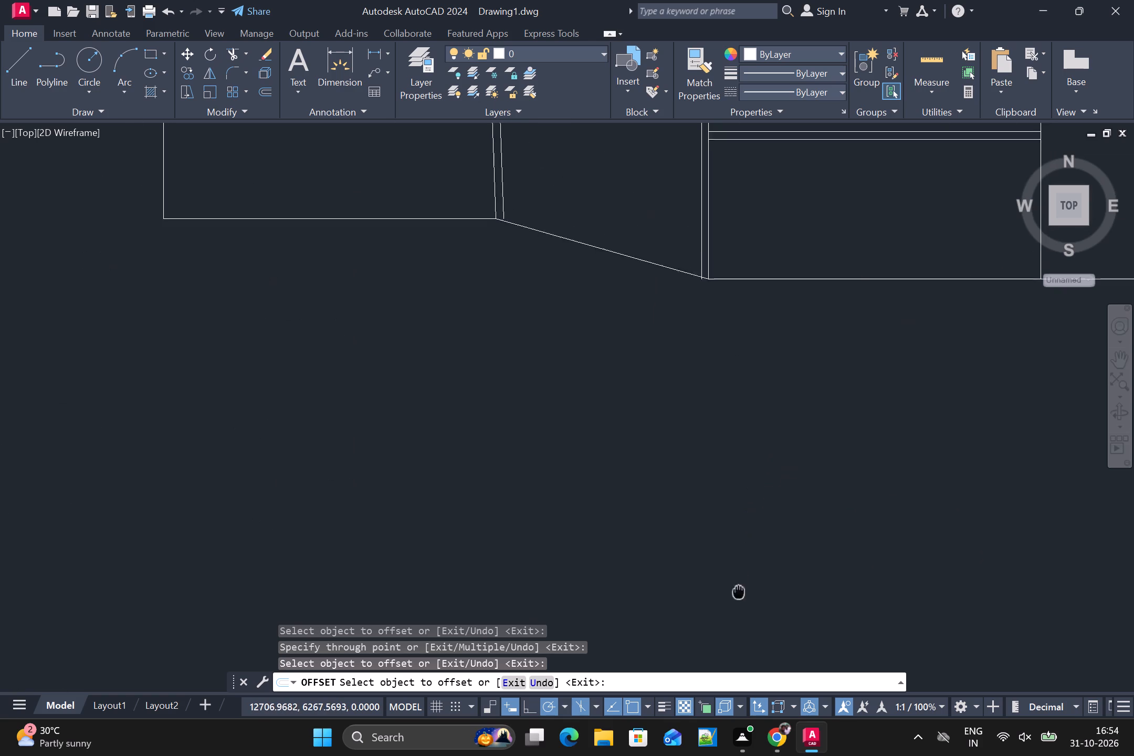
middle_click_drag(739, 595, 738, 604)
scroll(738, 604, "down", 1)
scroll(778, 539, "down", 1)
scroll(778, 539, "up", 2)
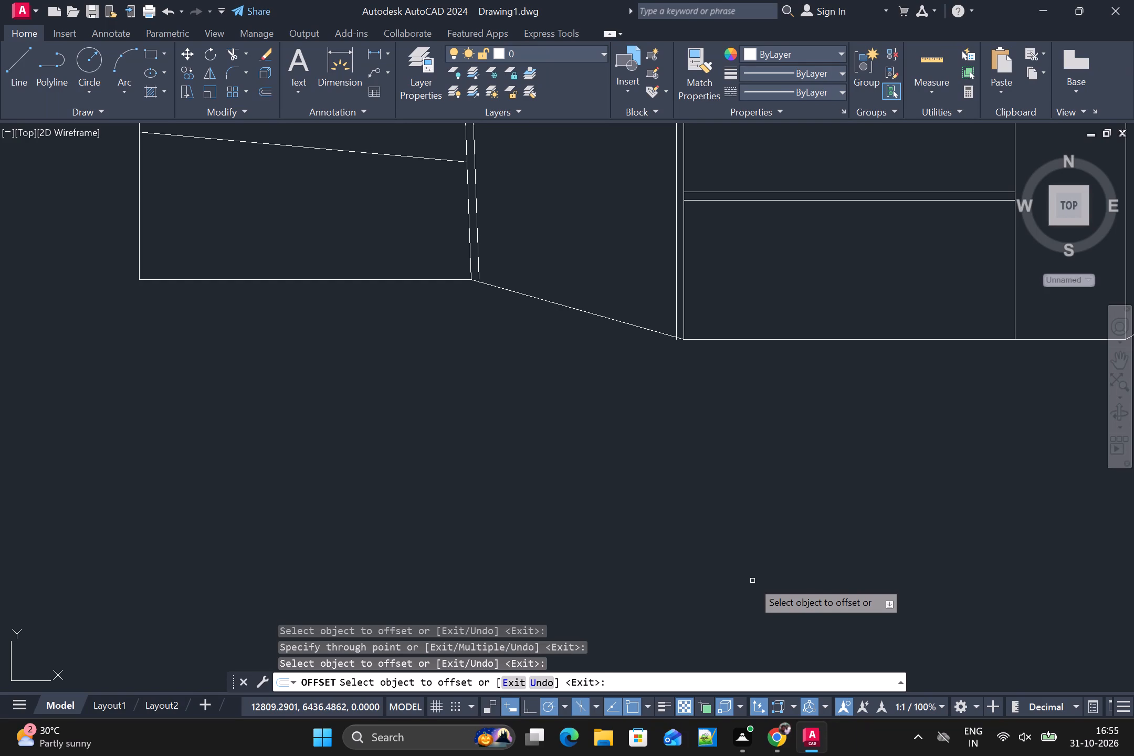
middle_click_drag(829, 575, 721, 712)
scroll(776, 552, "down", 1)
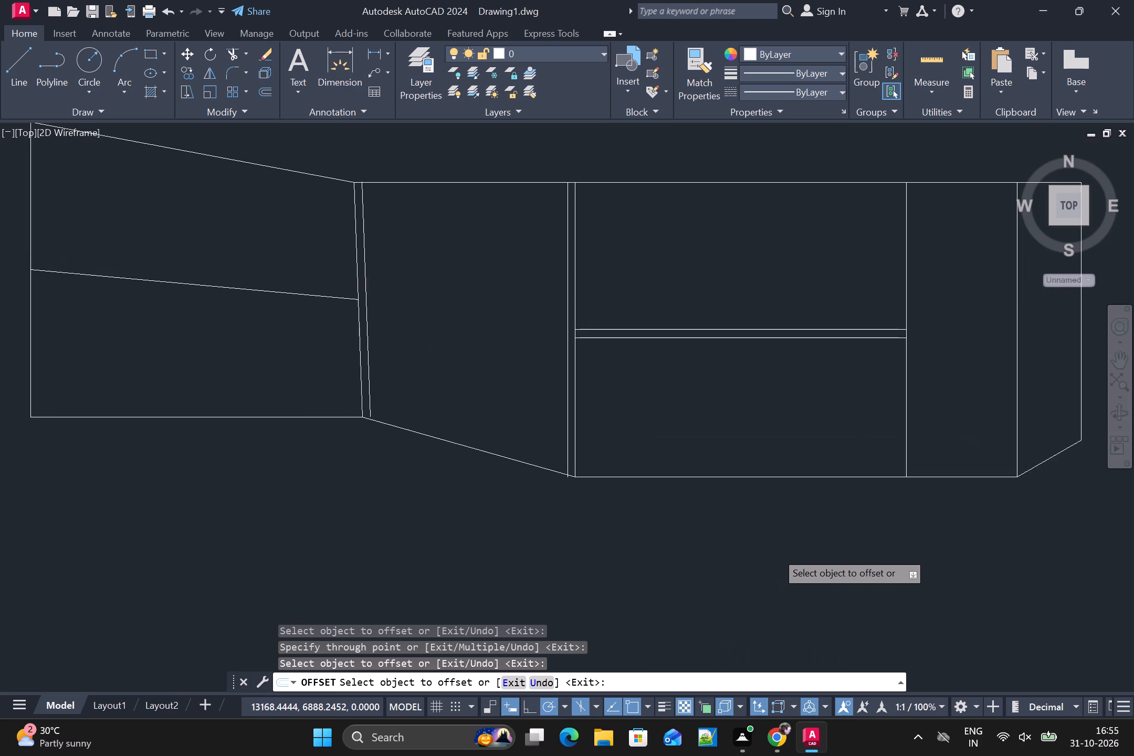
scroll(776, 552, "down", 1)
scroll(790, 550, "up", 1)
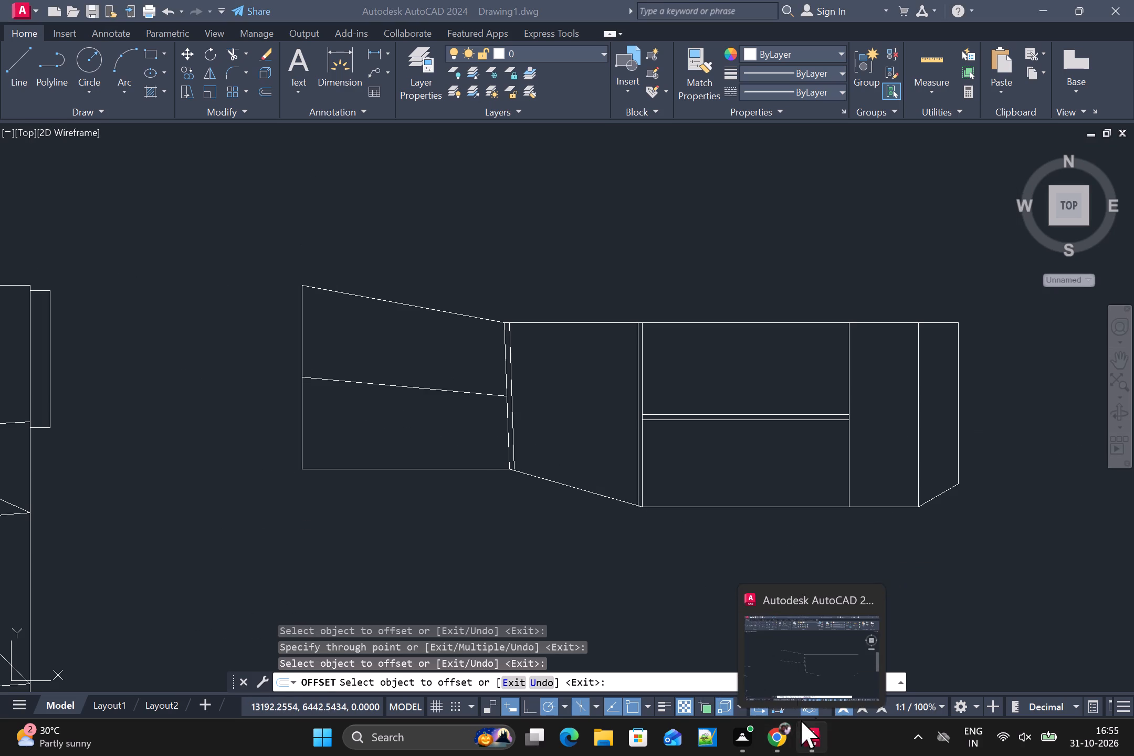
scroll(721, 550, "down", 1)
scroll(711, 502, "down", 1)
middle_click_drag(696, 479, 632, 390)
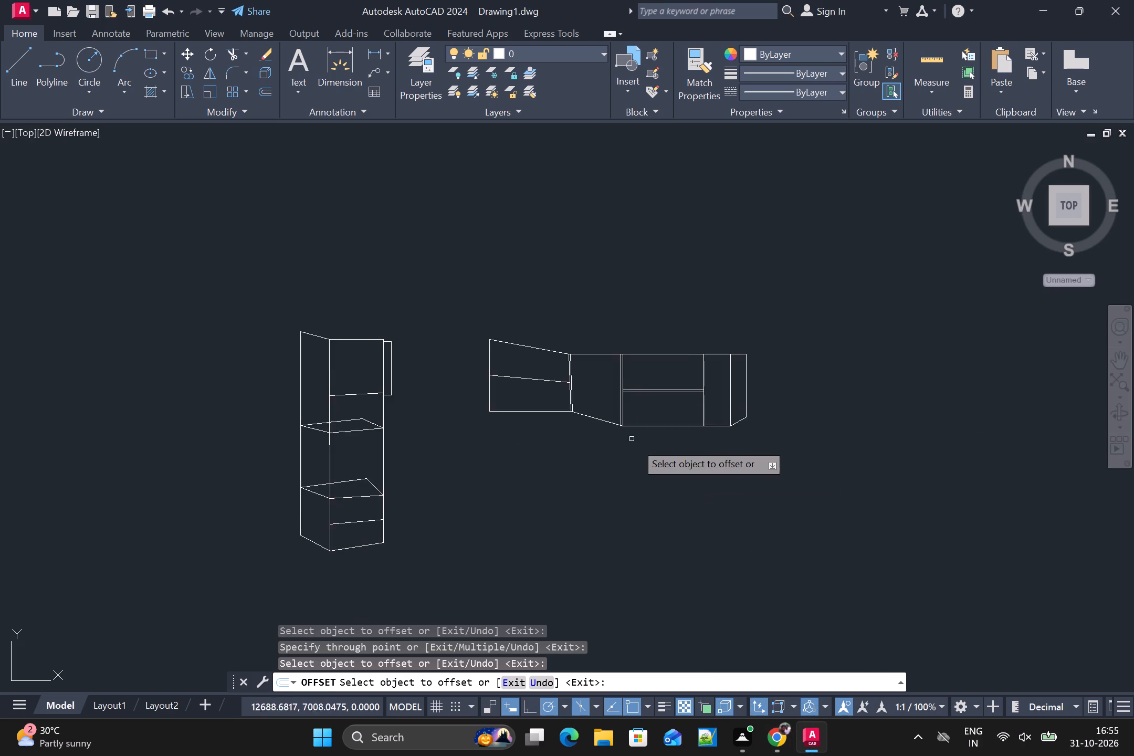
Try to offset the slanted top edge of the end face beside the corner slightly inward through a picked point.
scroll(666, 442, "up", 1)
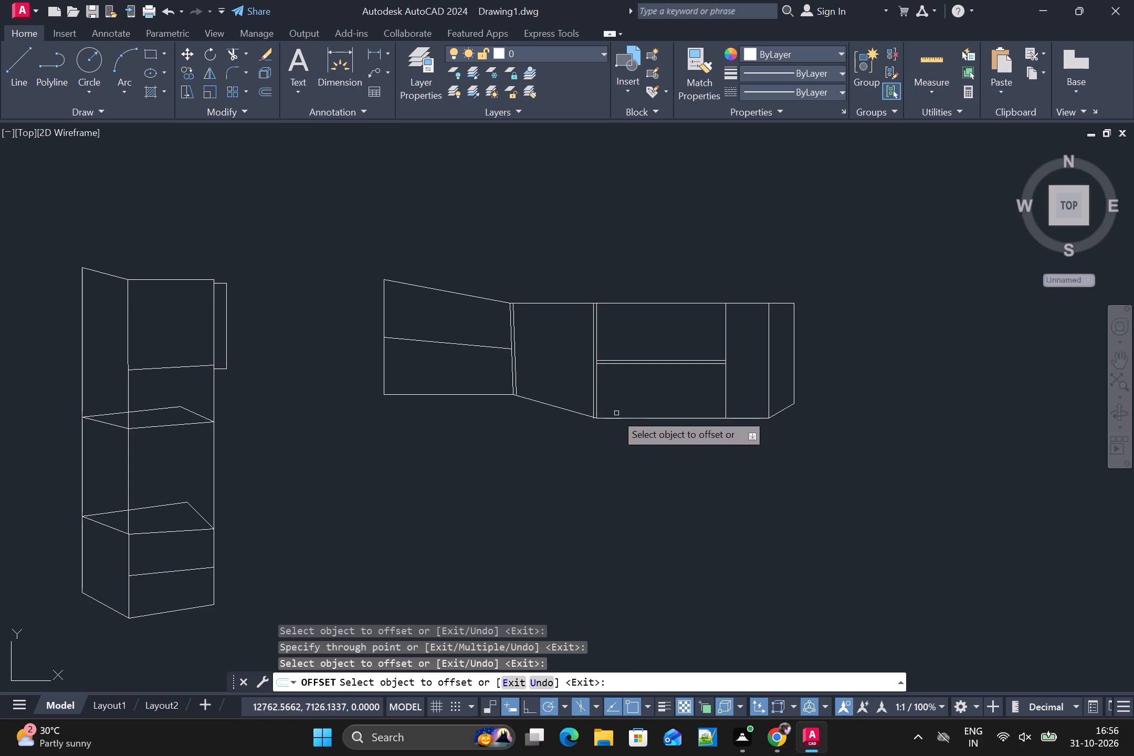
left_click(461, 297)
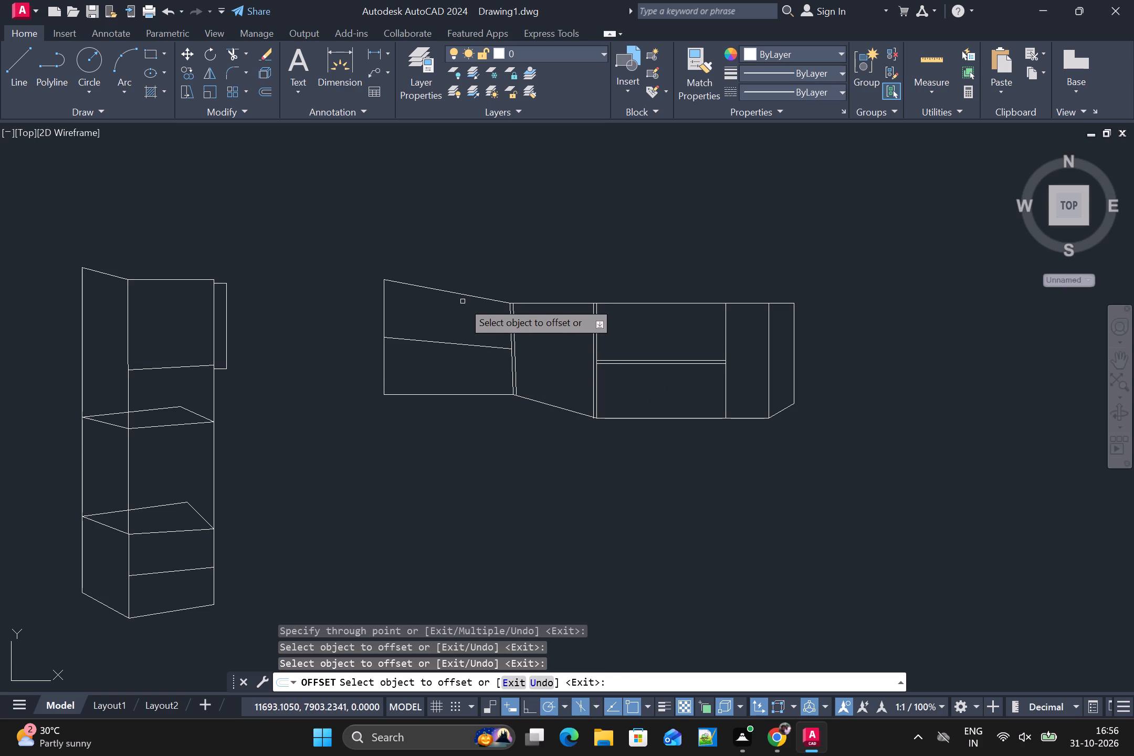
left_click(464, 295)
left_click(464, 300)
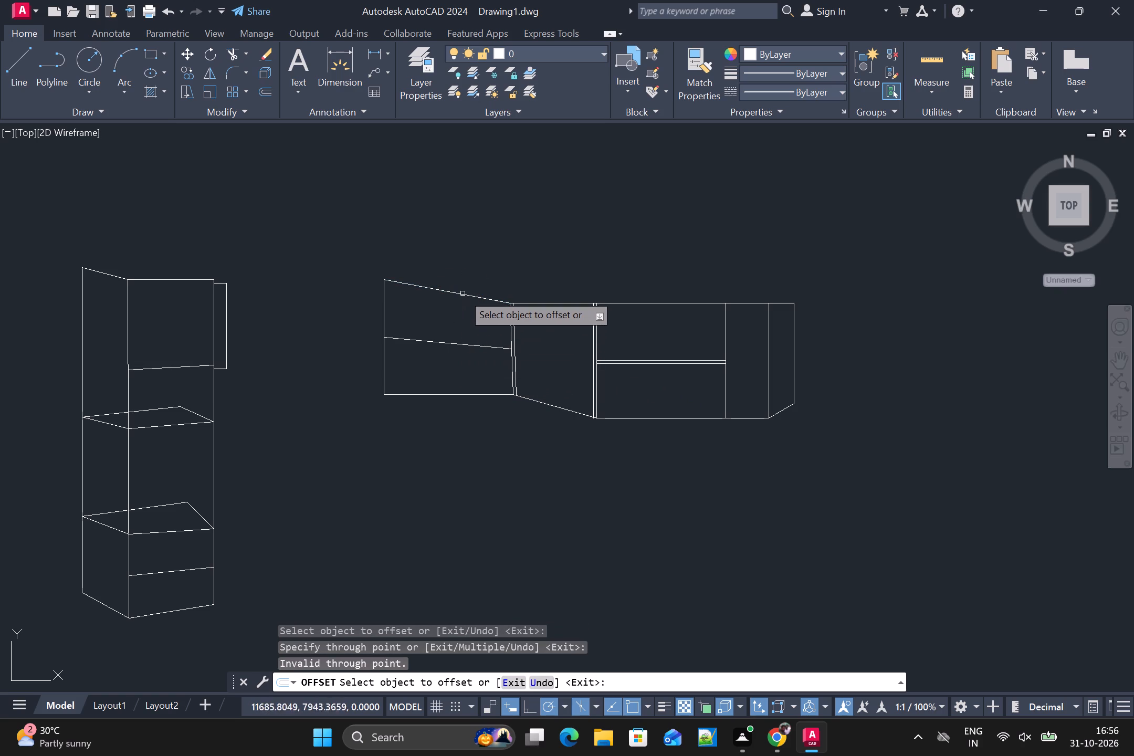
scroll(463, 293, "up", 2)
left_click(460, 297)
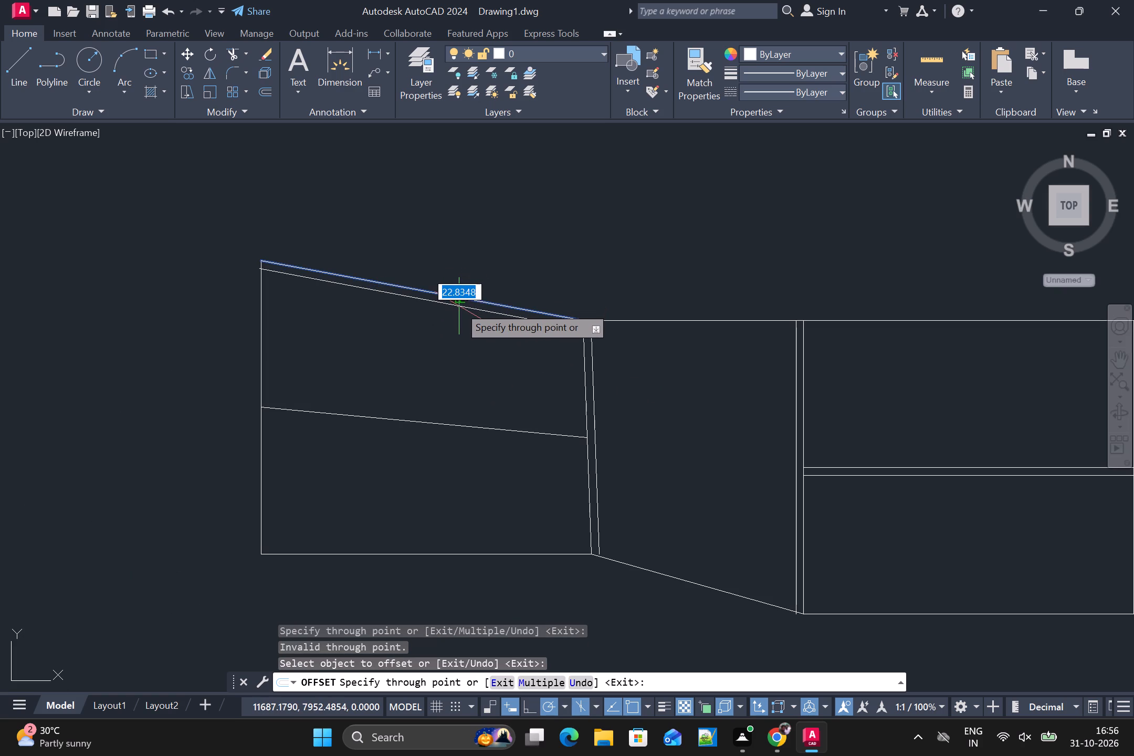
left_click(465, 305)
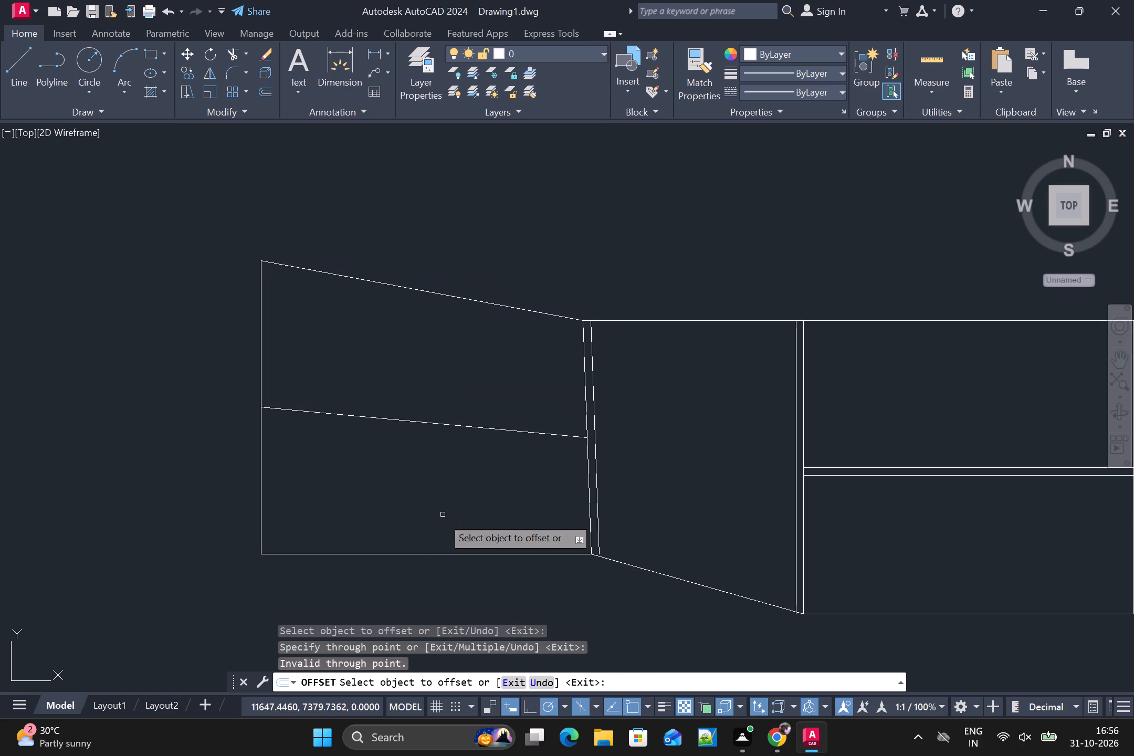
Offset the bottom edge of the slanted-top end face upward by about 24 mm, forming a narrow double line.
left_click(423, 556)
left_click(422, 547)
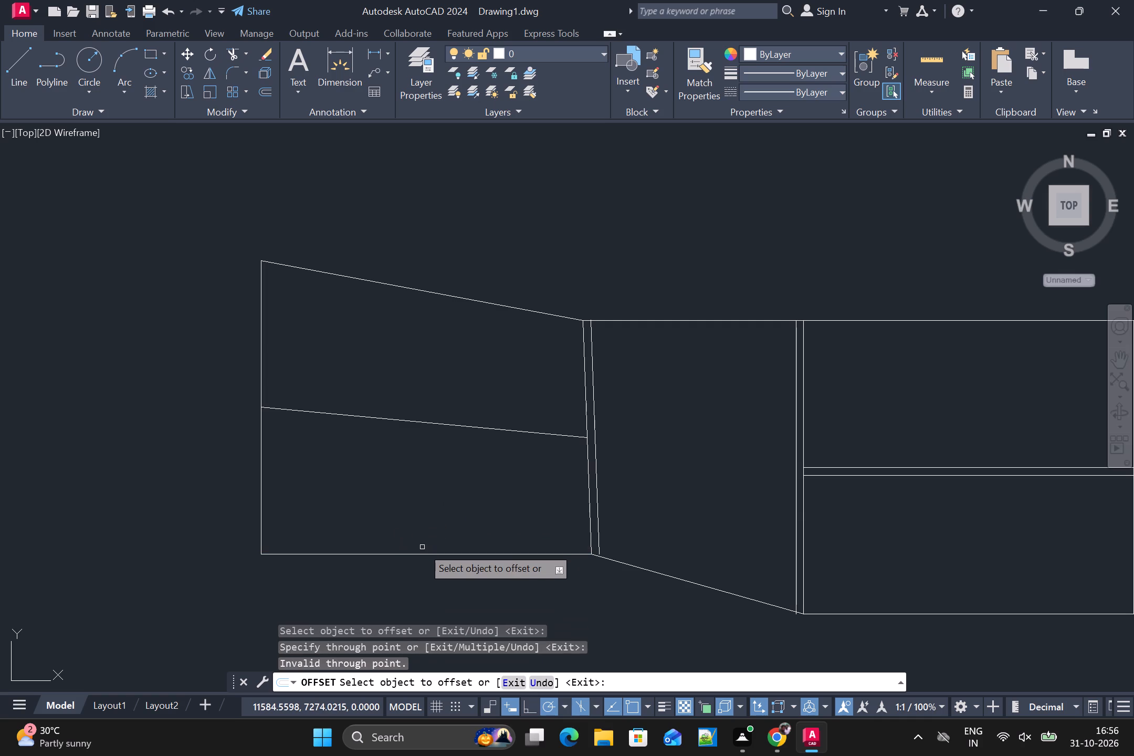
left_click(422, 547)
left_click(423, 549)
left_click(423, 552)
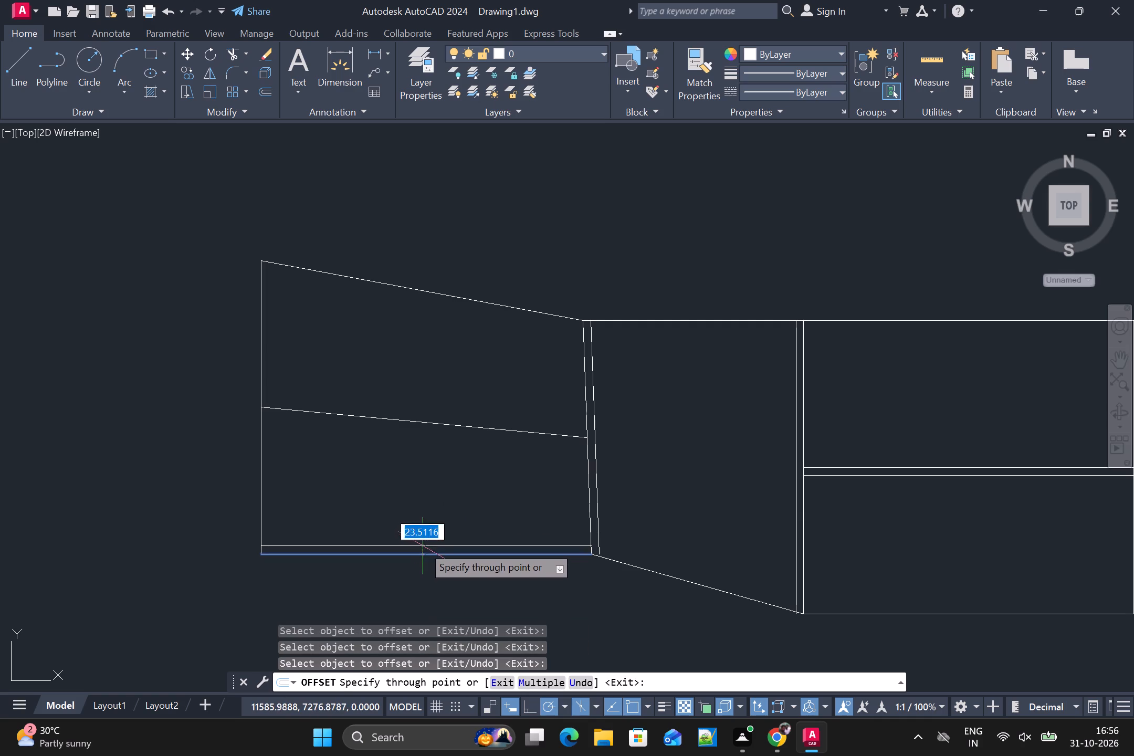
left_click(423, 546)
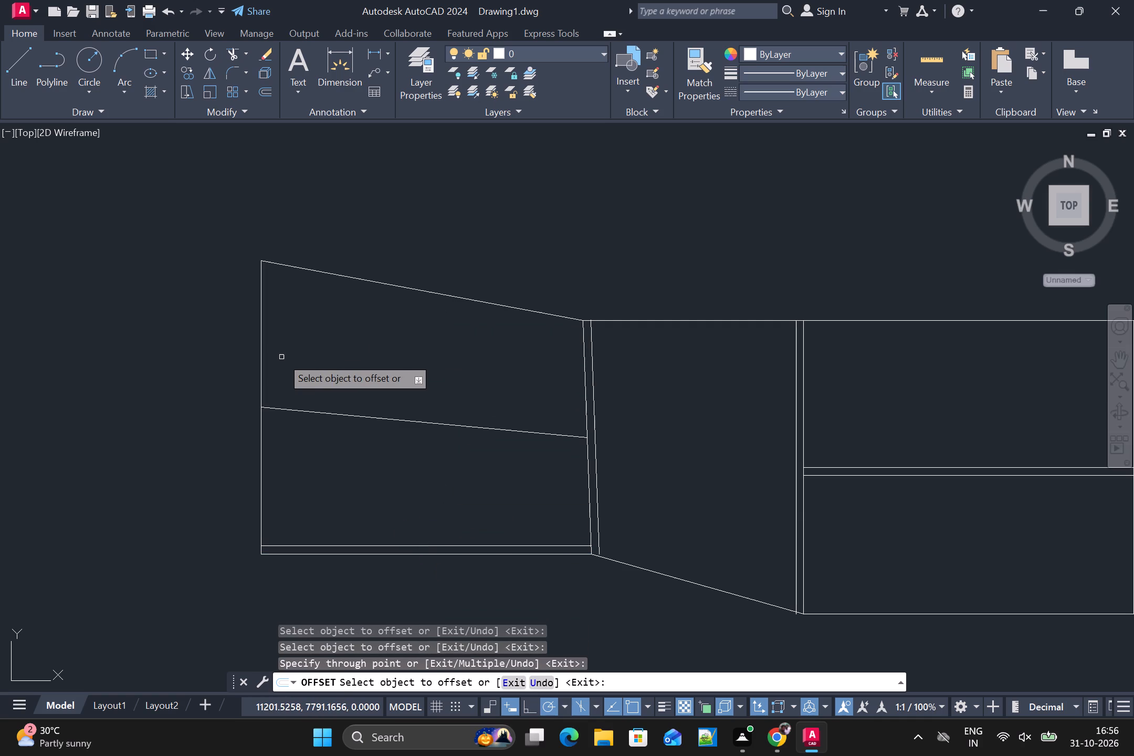
scroll(317, 373, "down", 3)
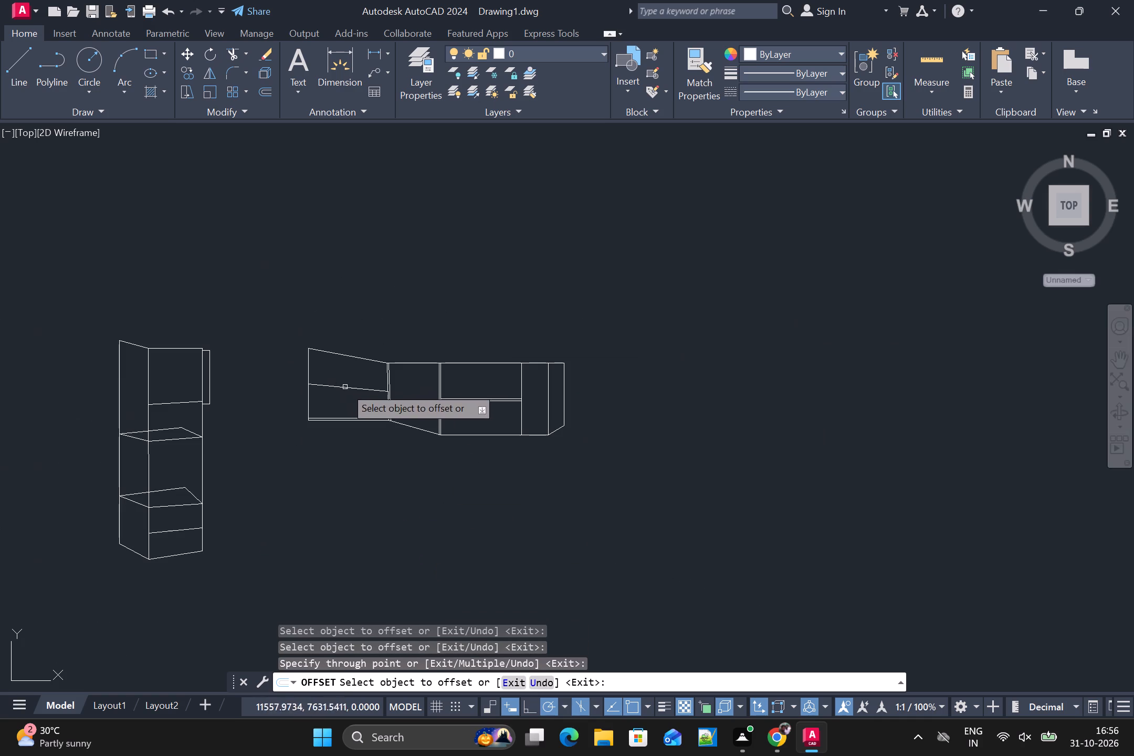
middle_click_drag(395, 432, 394, 450)
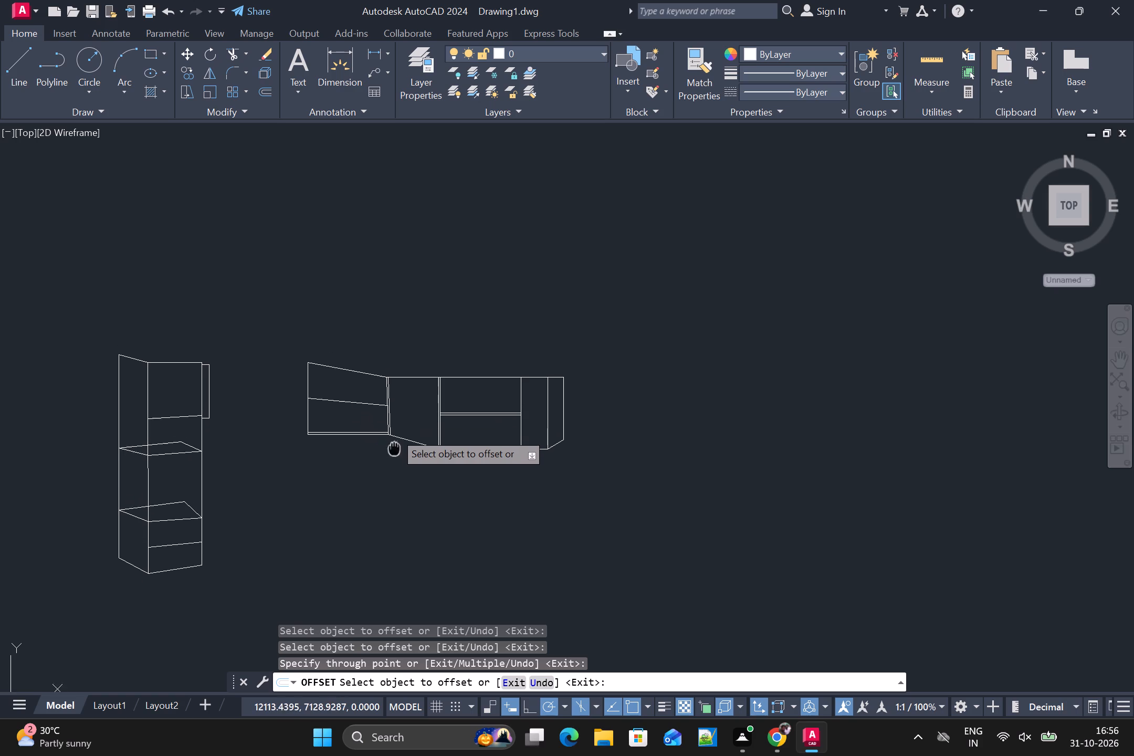
middle_click_drag(394, 450, 395, 456)
middle_click_drag(396, 458, 400, 438)
scroll(356, 397, "up", 2)
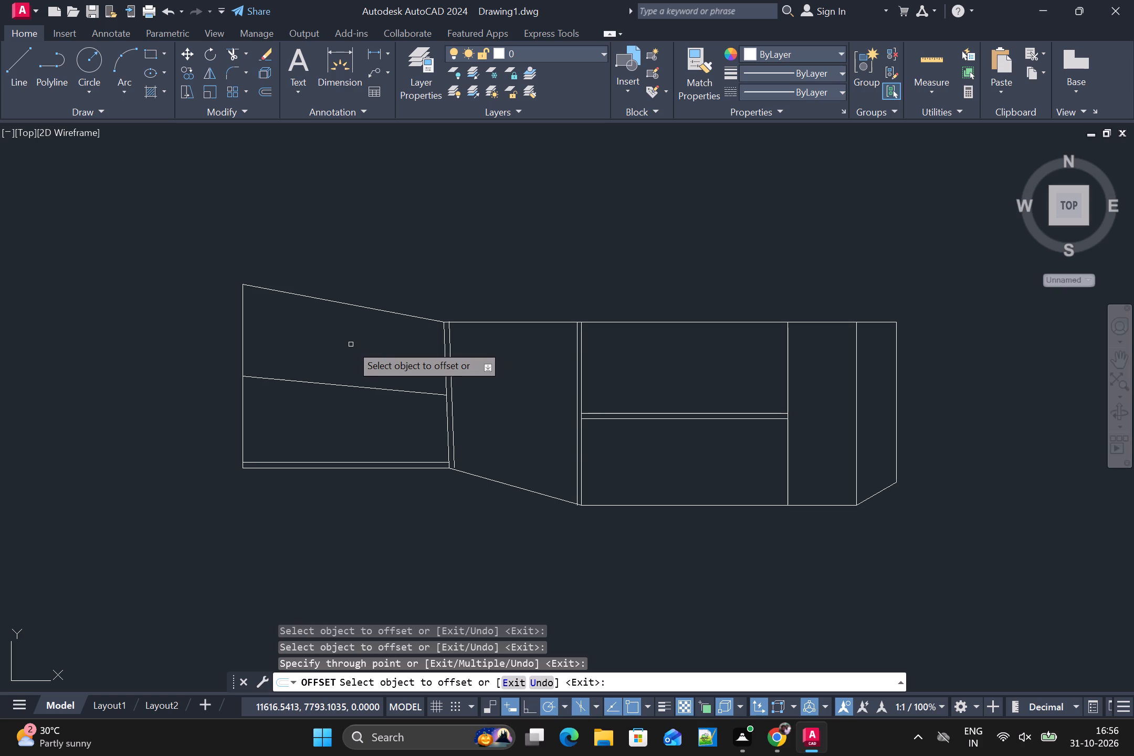
key("l")
key("space")
key("Escape")
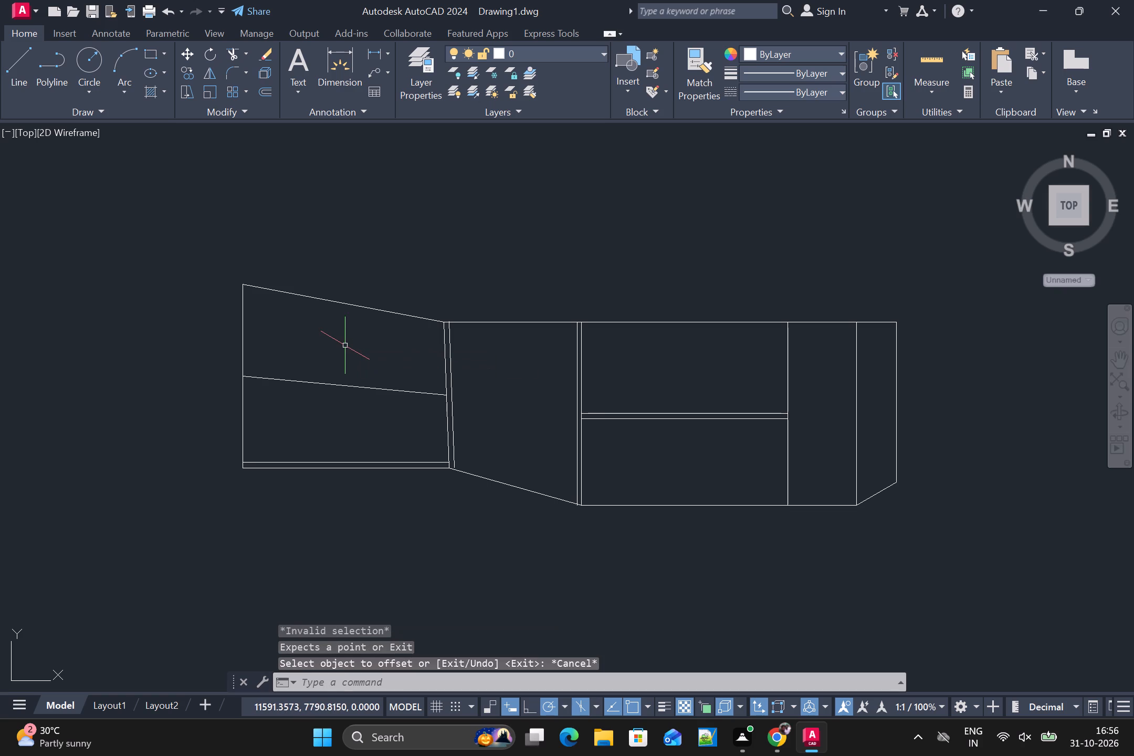
key("Escape")
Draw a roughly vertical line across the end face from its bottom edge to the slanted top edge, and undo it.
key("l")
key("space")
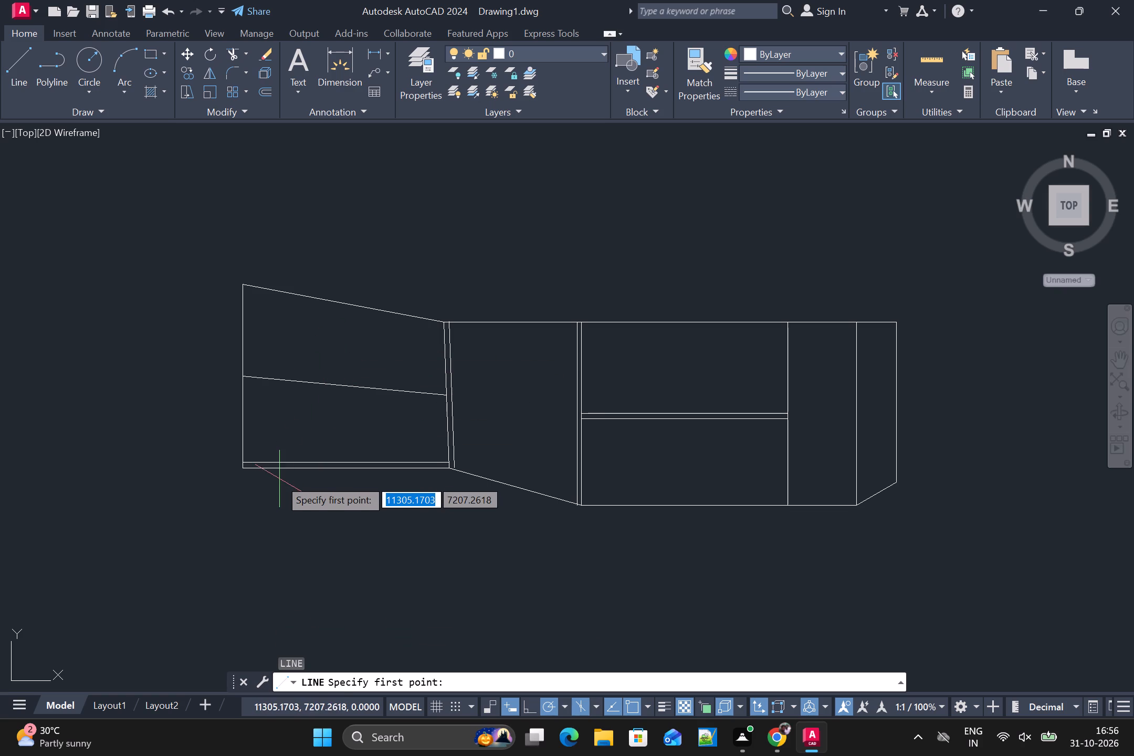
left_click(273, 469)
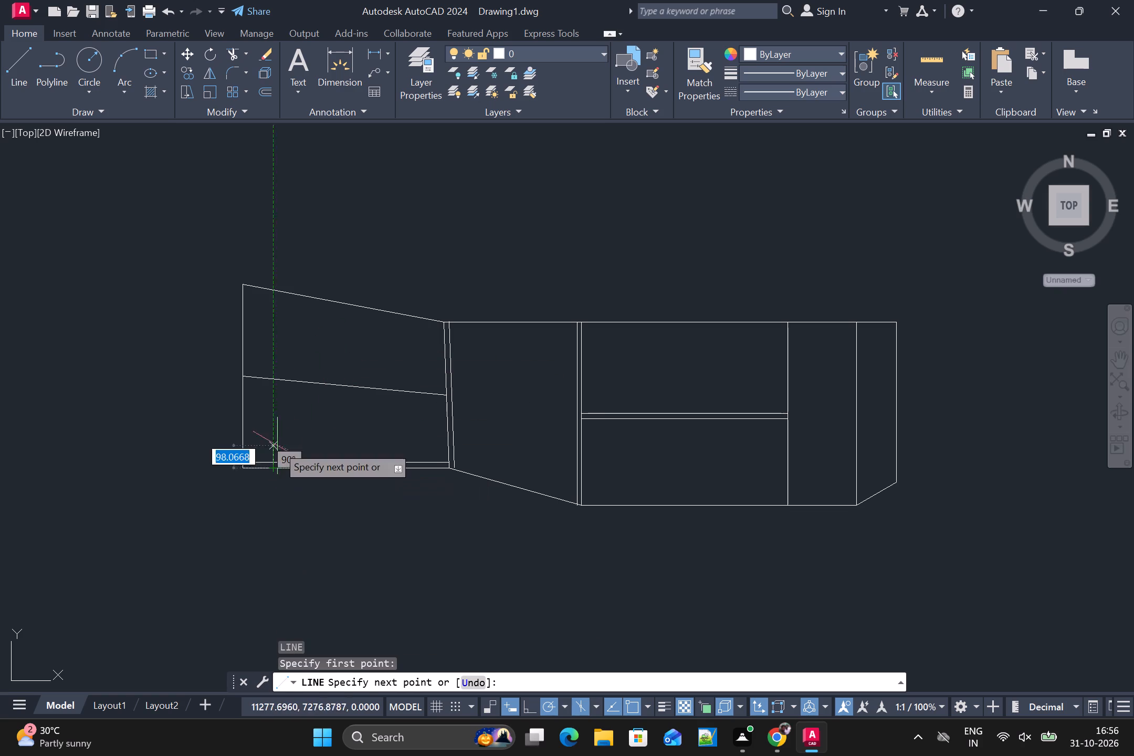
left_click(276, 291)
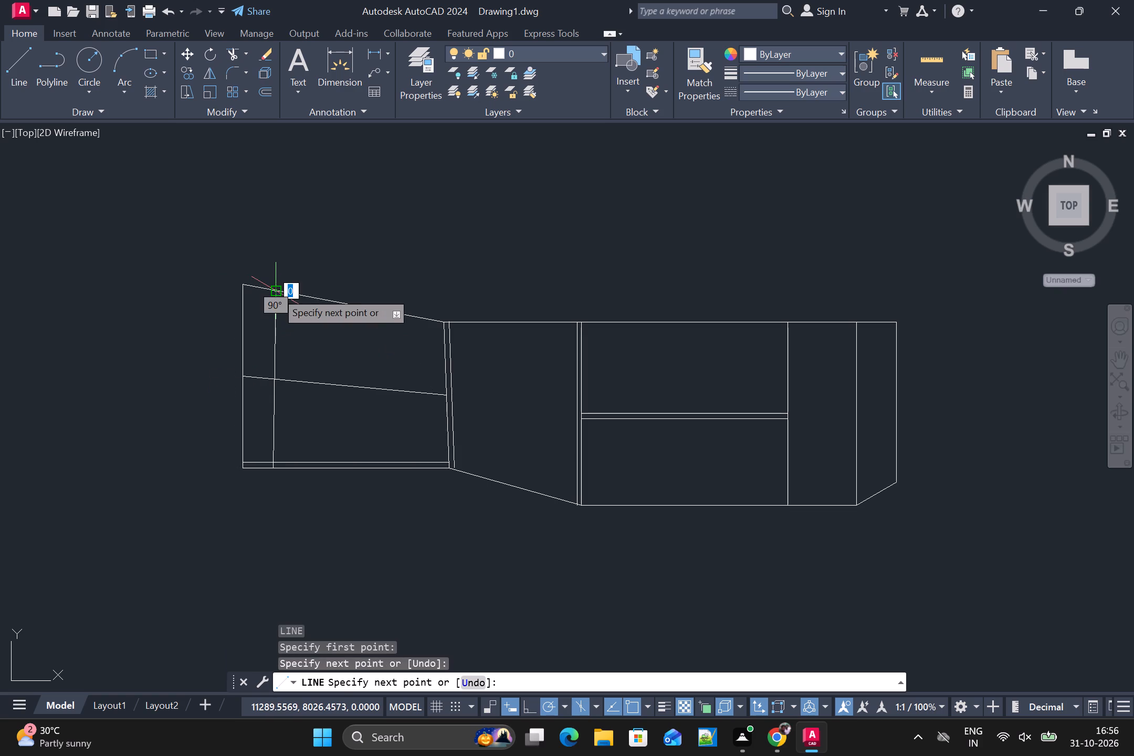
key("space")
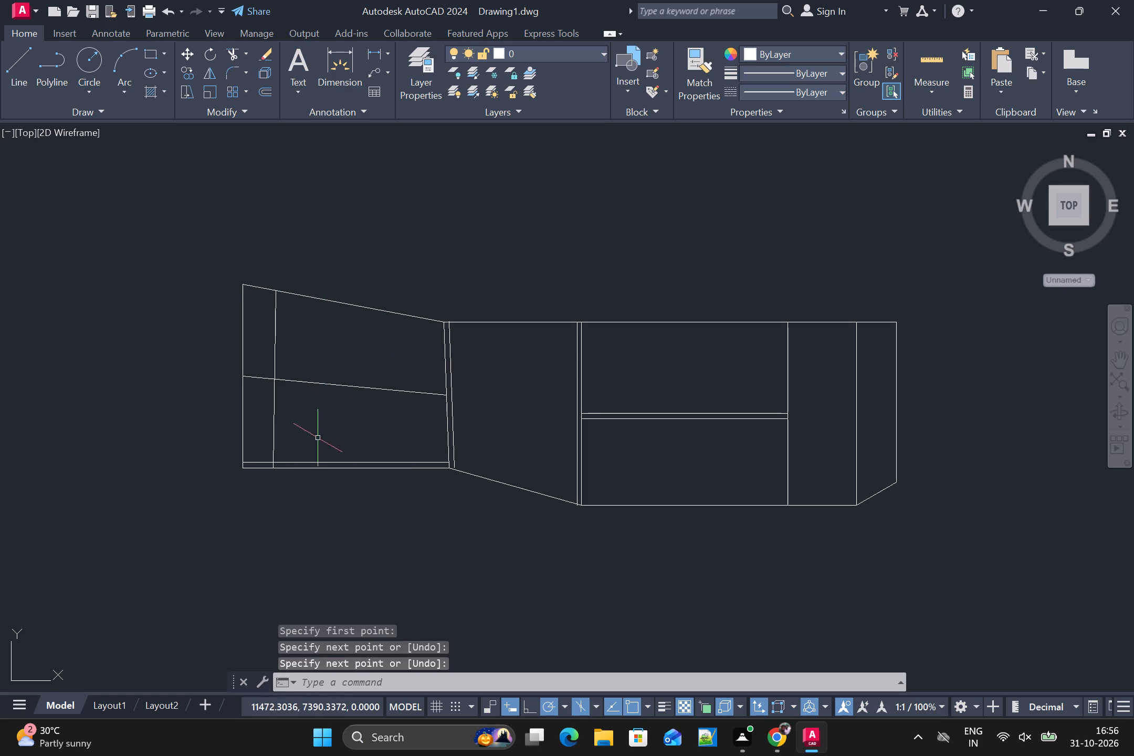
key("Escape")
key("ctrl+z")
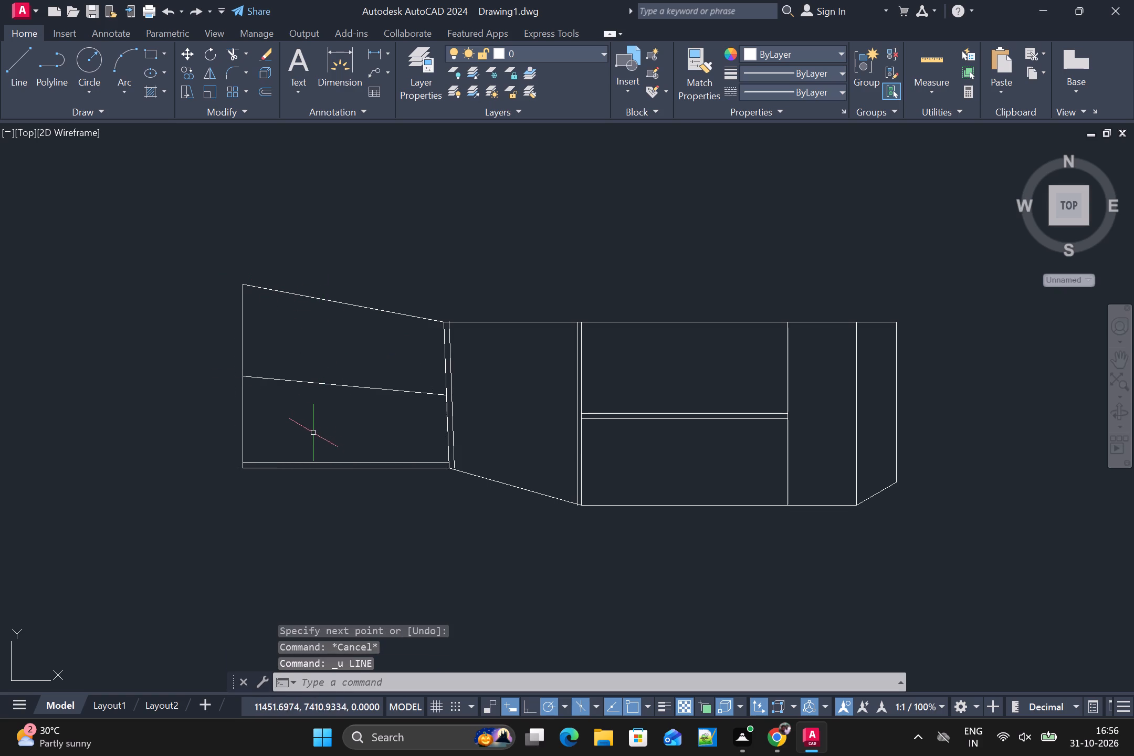
Draw a vertical line about 767 mm long from the slanted top edge to the bottom edge, near the end face's outer side.
key("l")
key("space")
left_click(282, 294)
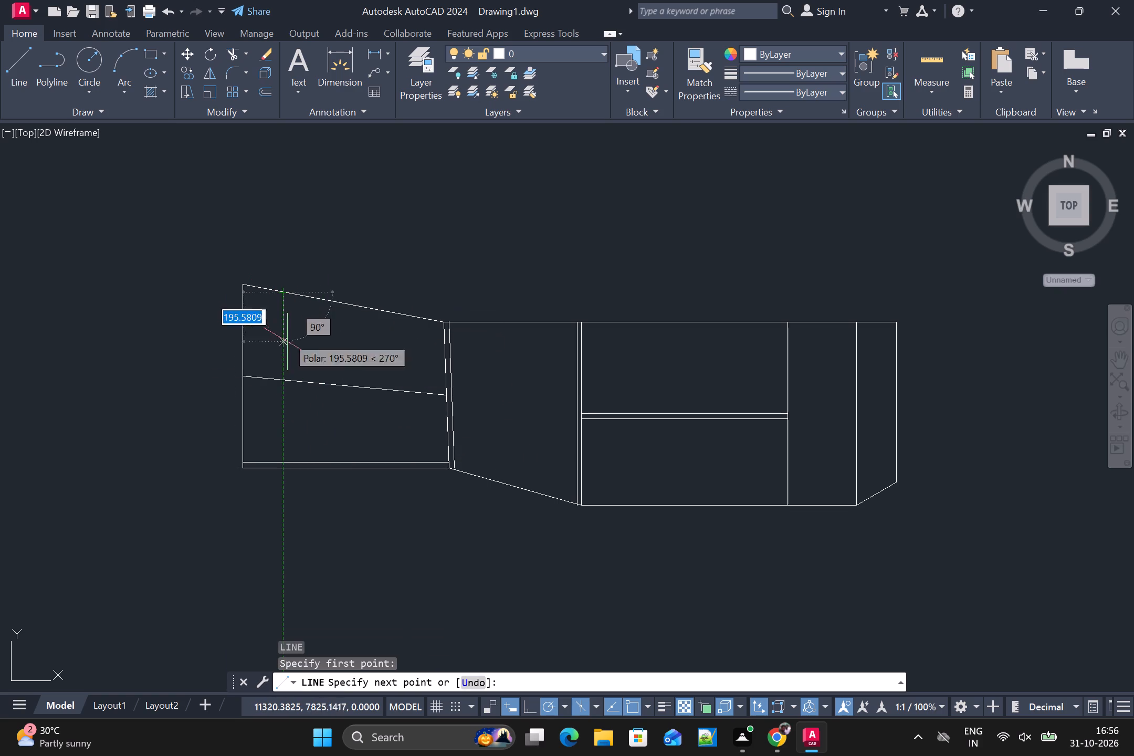
left_click(287, 472)
key("space")
Trim the end face's middle dividing line and inner bottom line back to the new vertical line, clearing the outer strip.
scroll(325, 419, "up", 1)
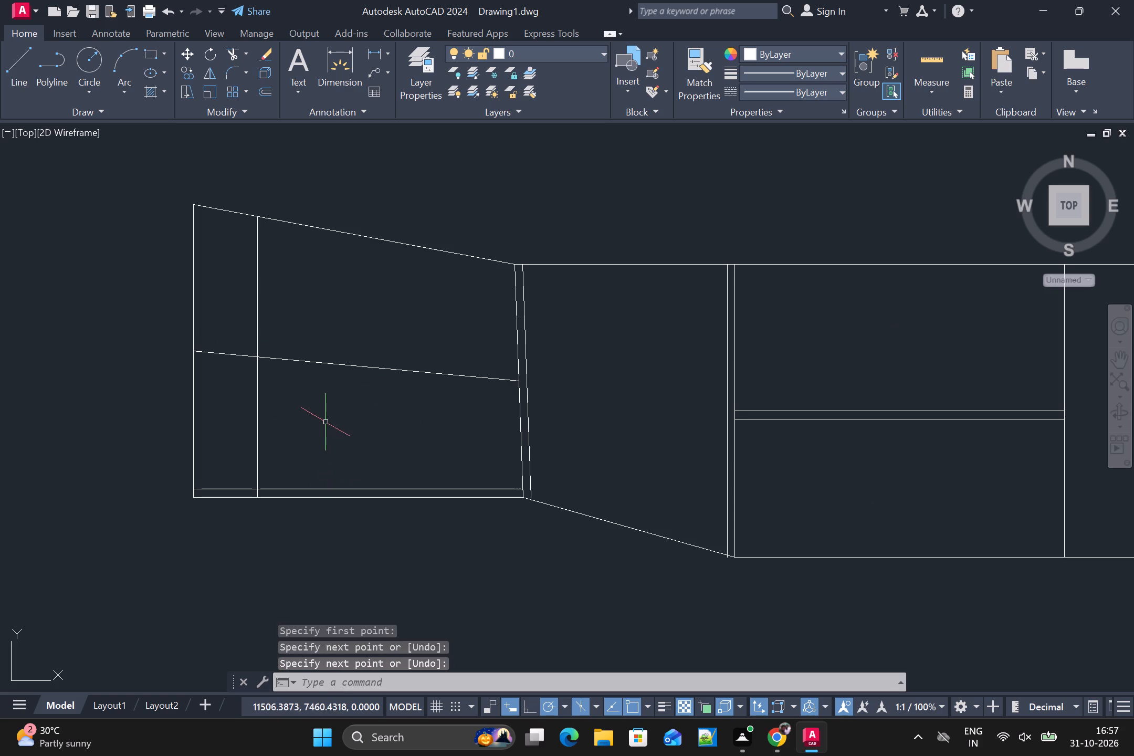
key("t")
key("r")
key("space")
left_click_drag(229, 330, 228, 386)
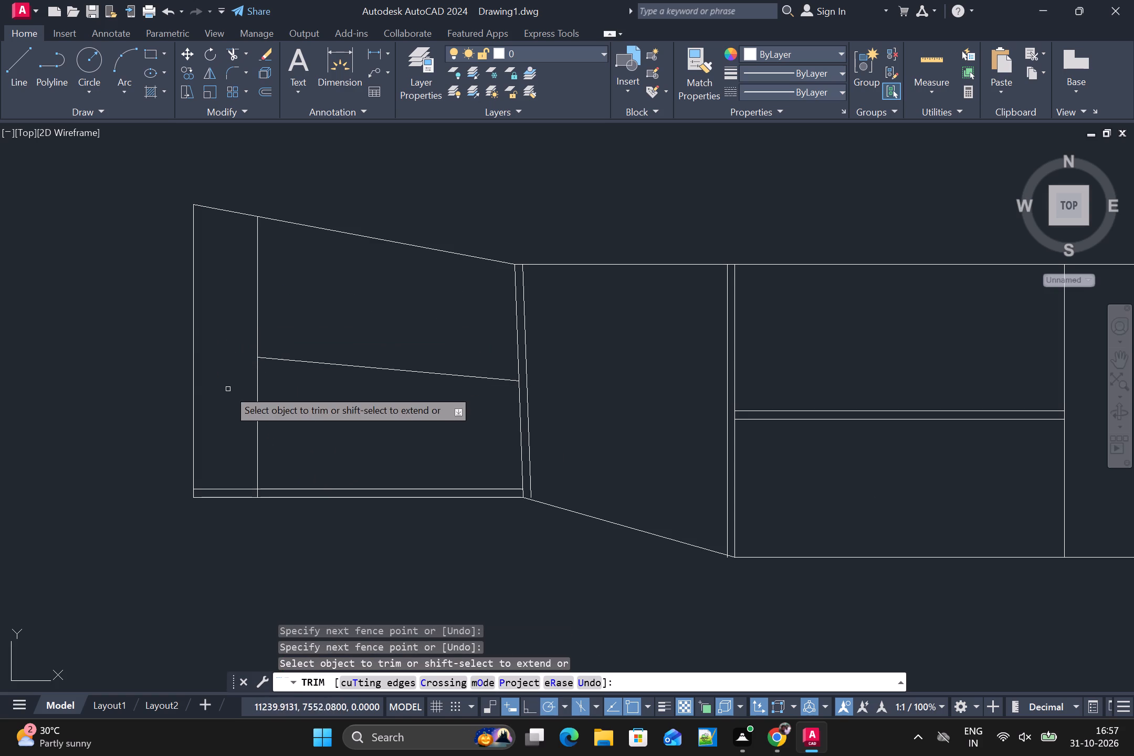
scroll(227, 395, "down", 1)
scroll(232, 454, "up", 2)
left_click_drag(231, 453, 228, 459)
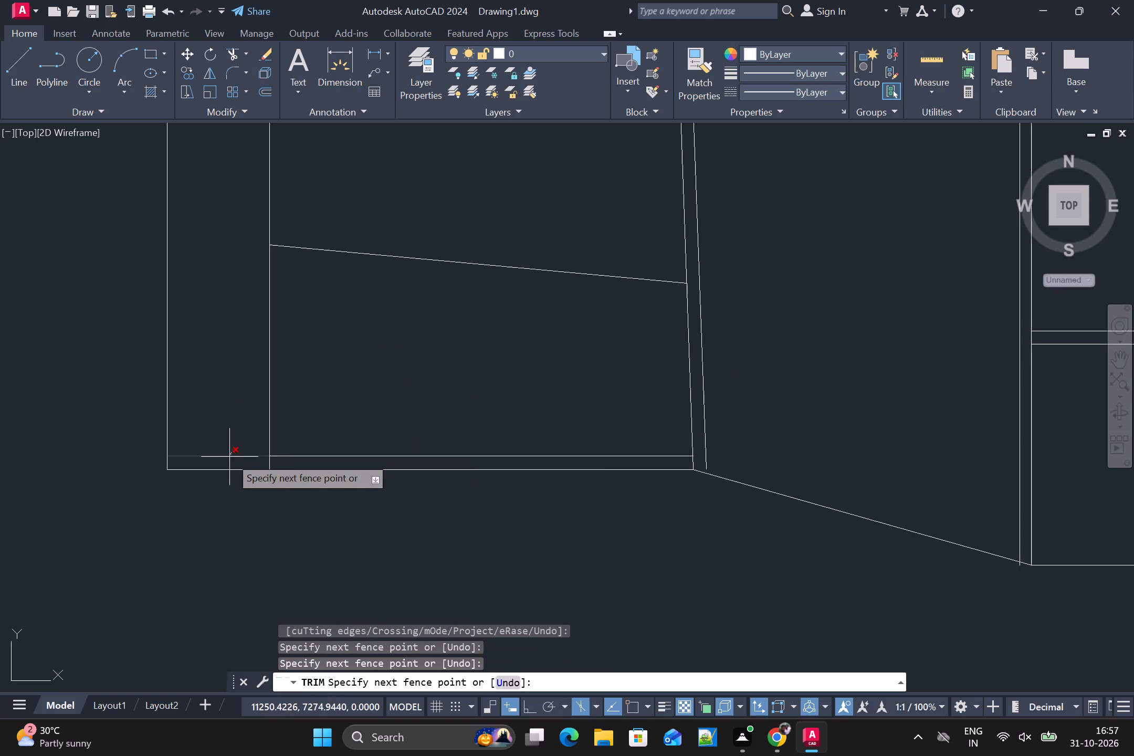
scroll(235, 462, "down", 2)
left_click(238, 459)
scroll(246, 447, "up", 3)
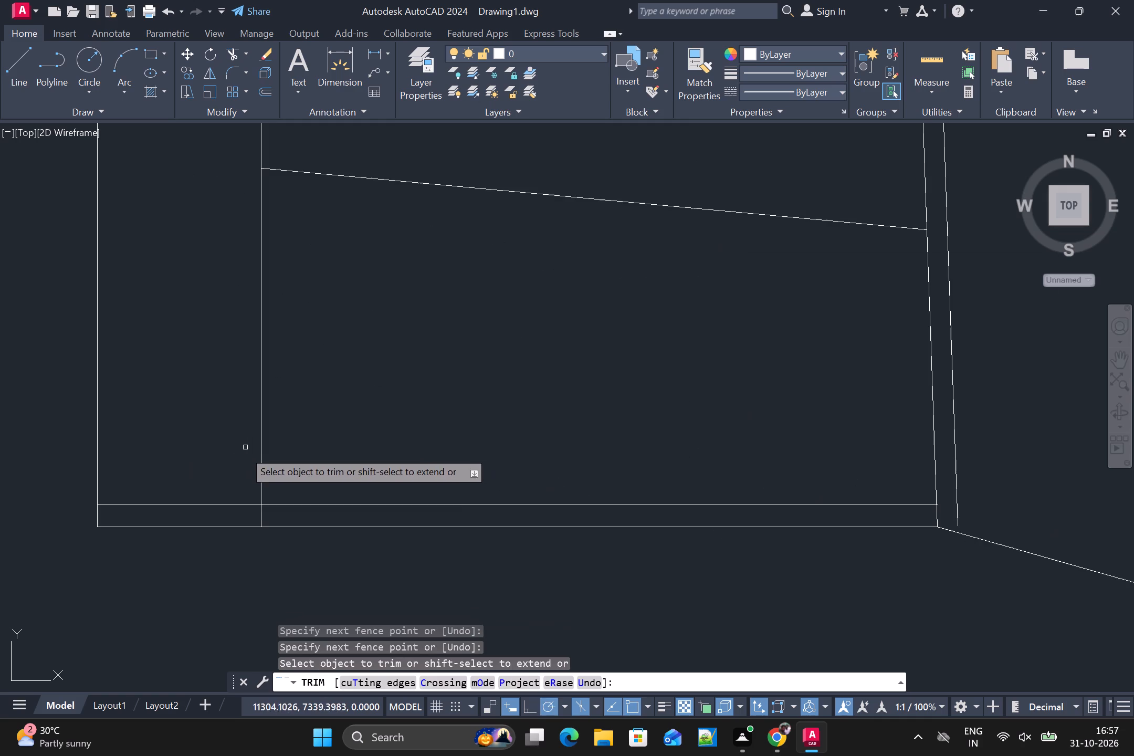
left_click_drag(223, 477, 204, 525)
scroll(234, 514, "down", 4)
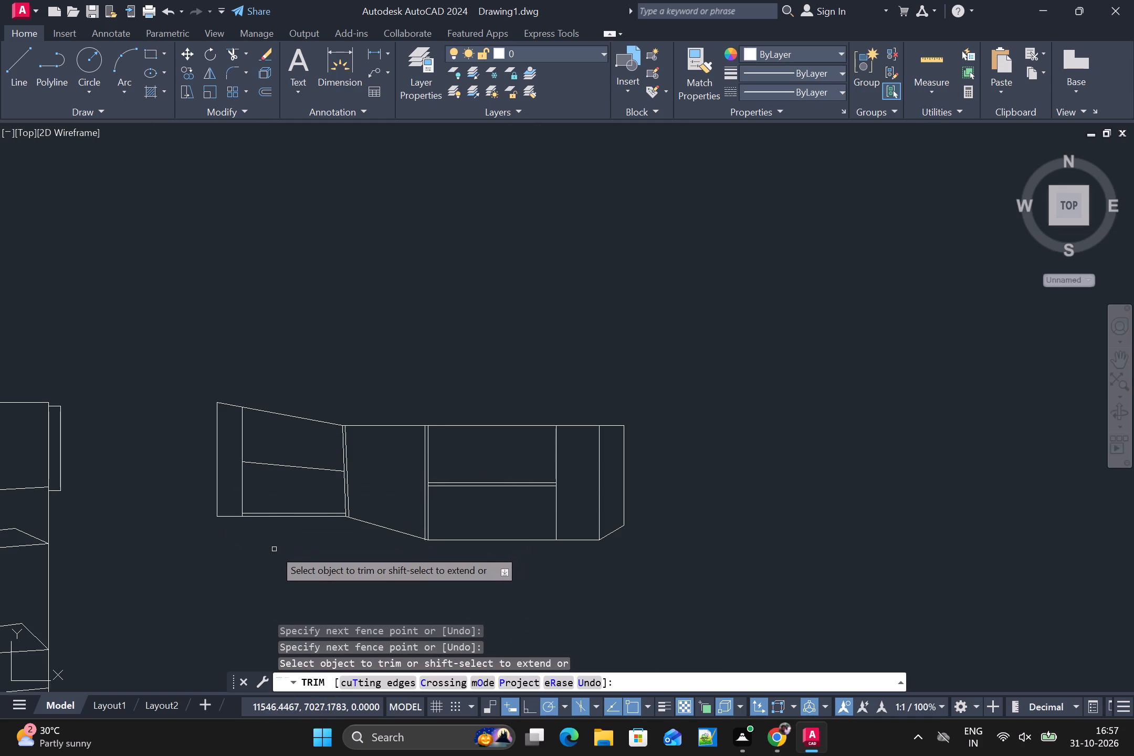
middle_click_drag(272, 550, 239, 507)
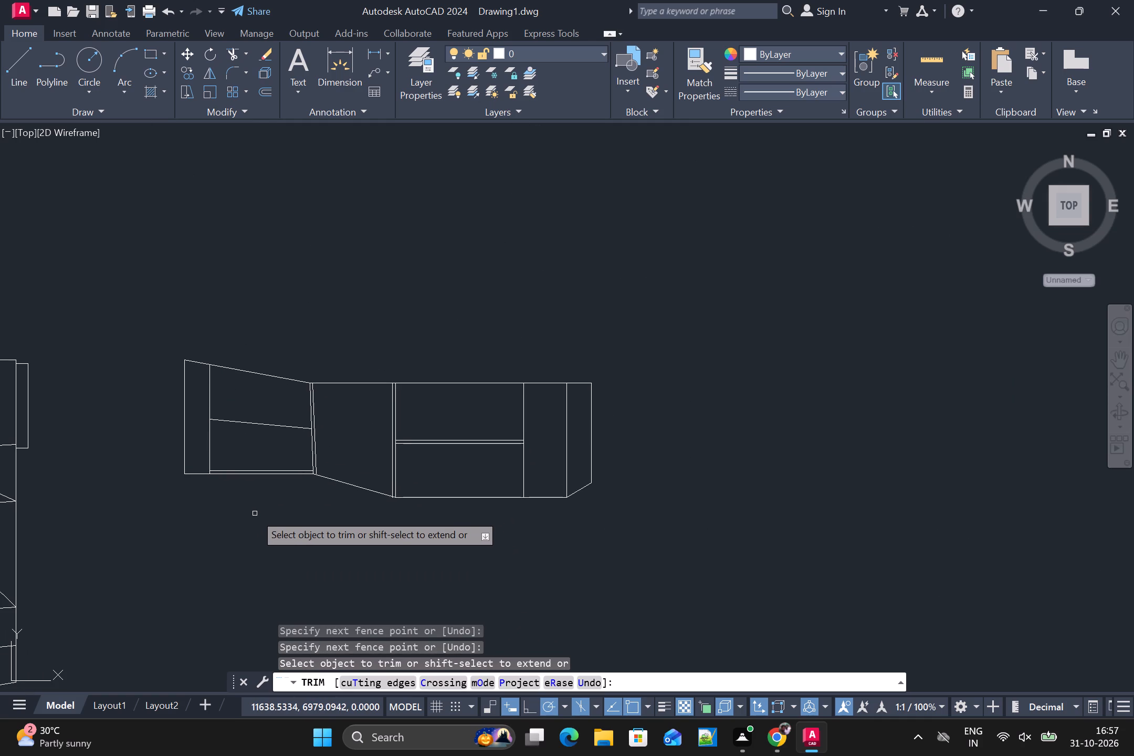
key("space")
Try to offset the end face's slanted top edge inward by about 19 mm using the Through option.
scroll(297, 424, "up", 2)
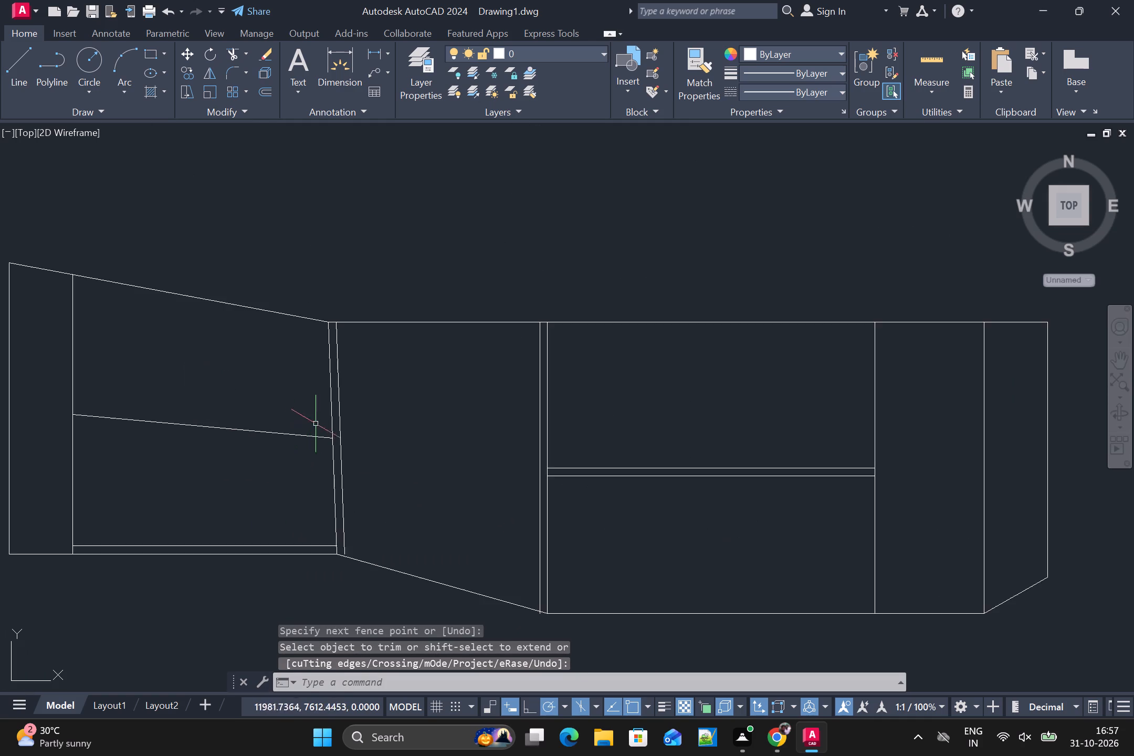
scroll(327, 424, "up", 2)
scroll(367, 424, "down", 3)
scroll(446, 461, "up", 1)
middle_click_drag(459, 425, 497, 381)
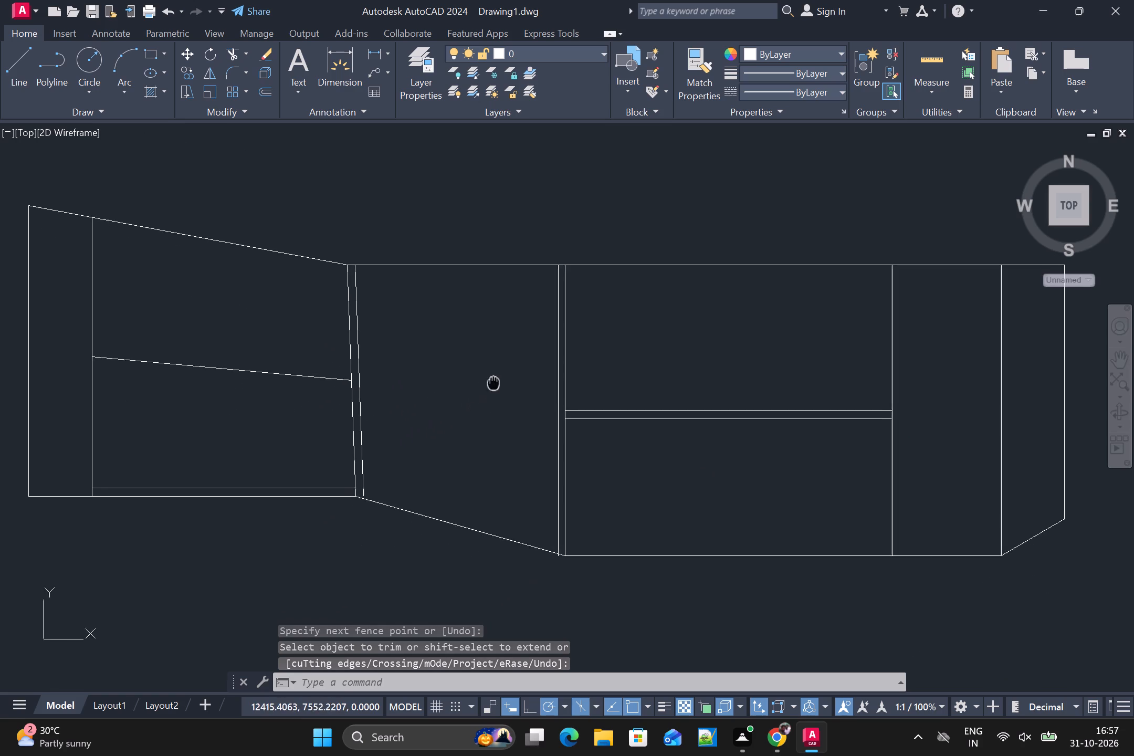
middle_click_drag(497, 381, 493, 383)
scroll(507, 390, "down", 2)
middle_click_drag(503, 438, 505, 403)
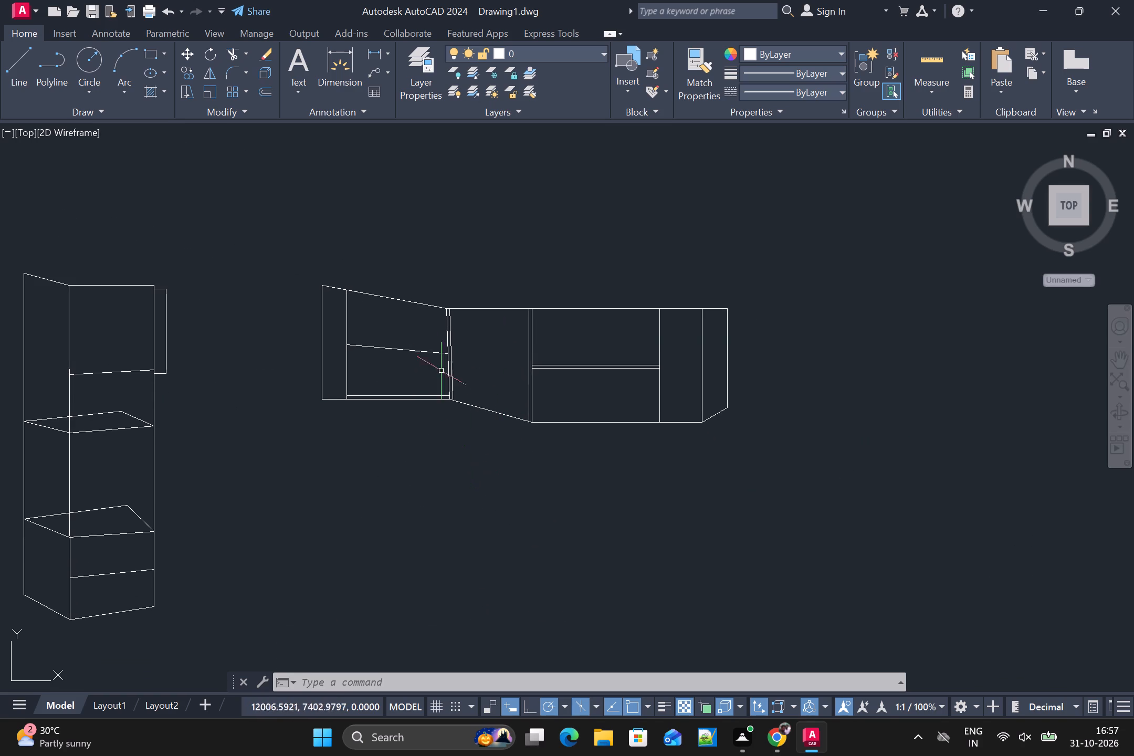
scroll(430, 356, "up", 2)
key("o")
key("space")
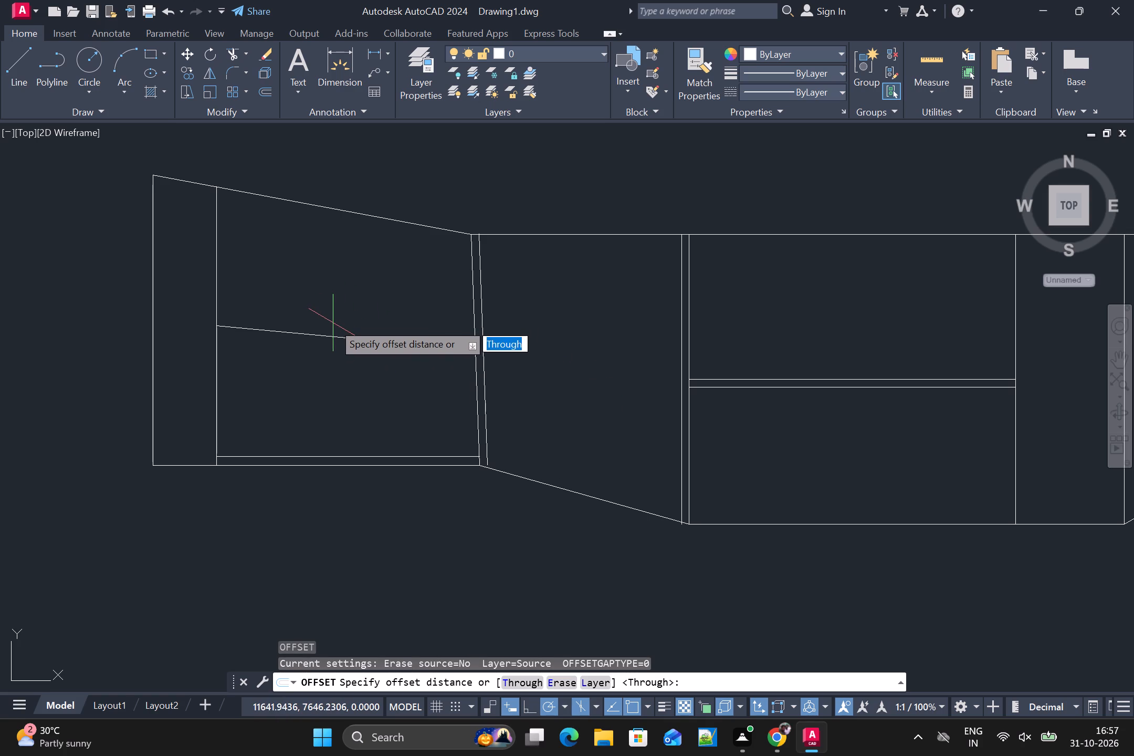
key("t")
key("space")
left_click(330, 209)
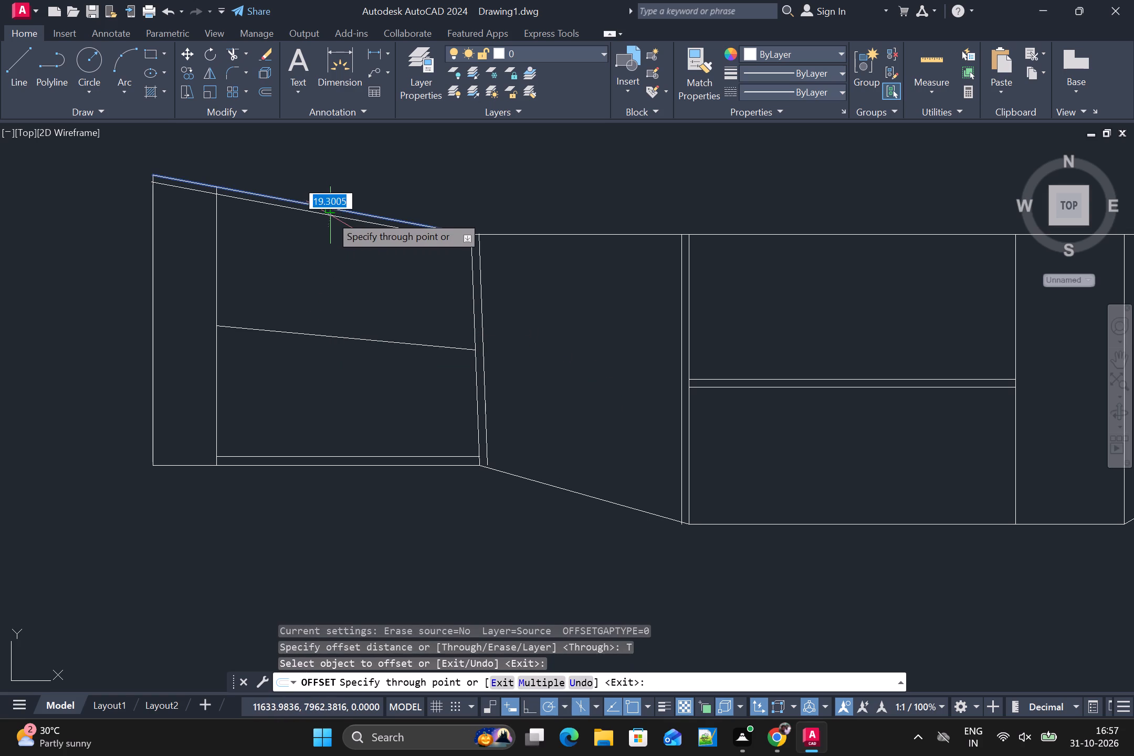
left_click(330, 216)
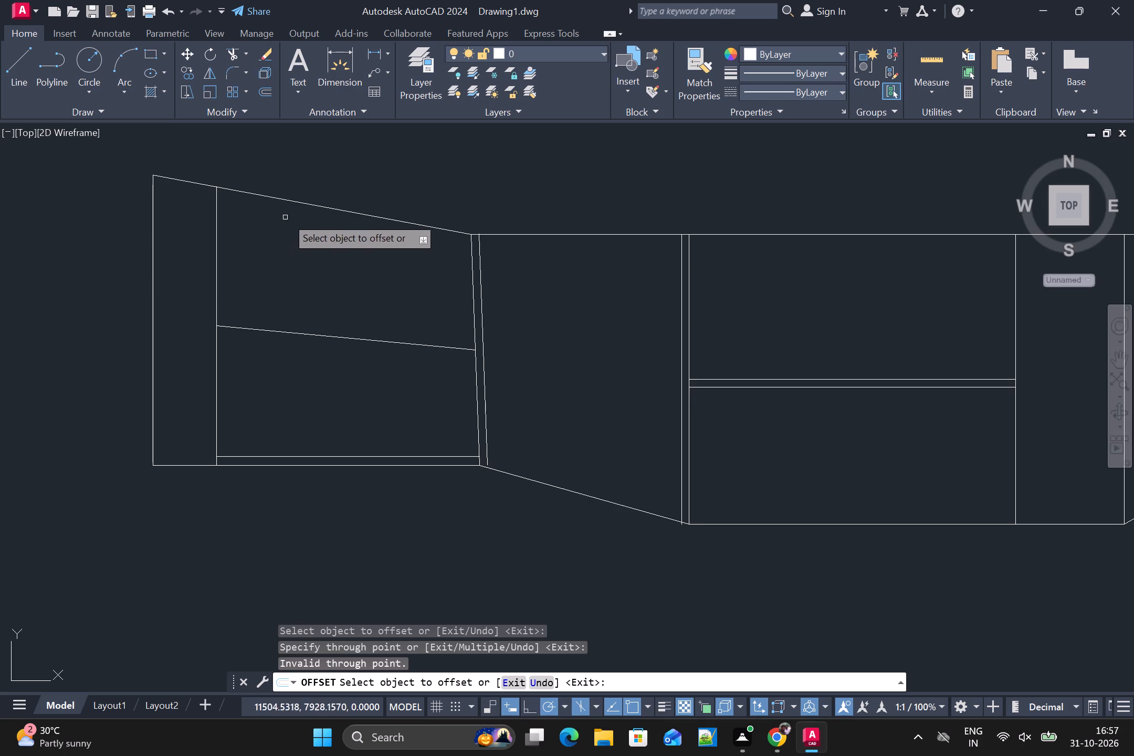
Offset the end face's inner vertical line inward with the Through option to form a double line beside the outer strip.
left_click(216, 304)
left_click(224, 302)
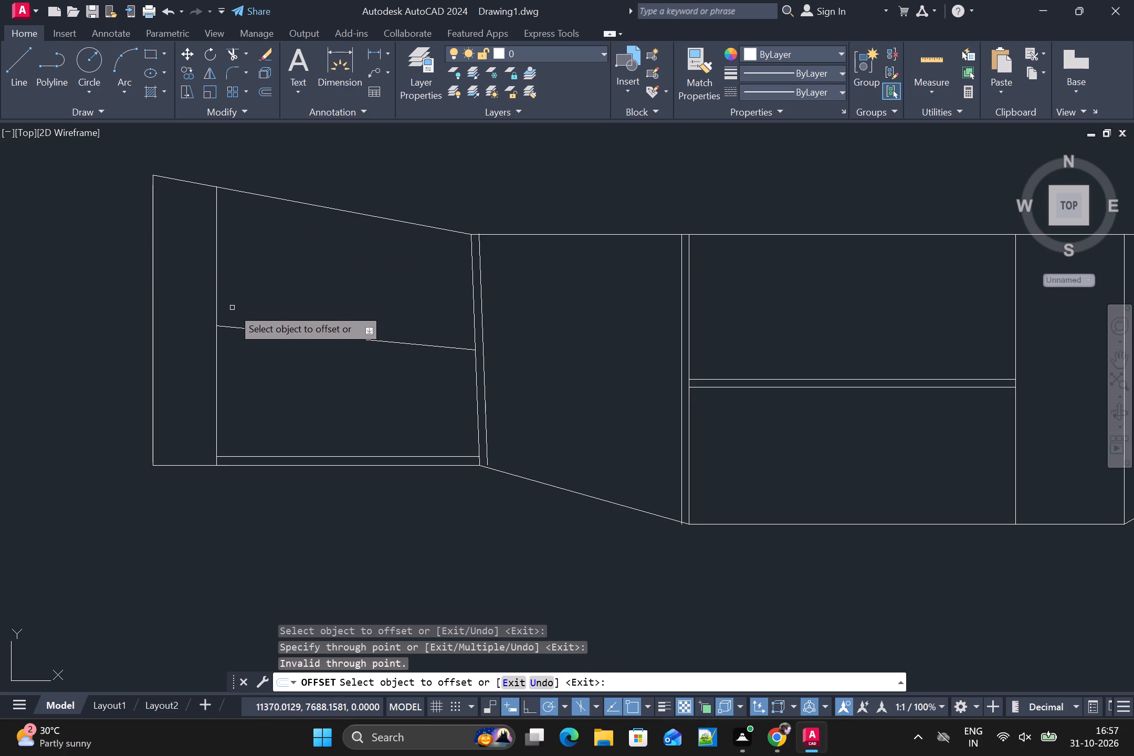
left_click(214, 307)
left_click(219, 306)
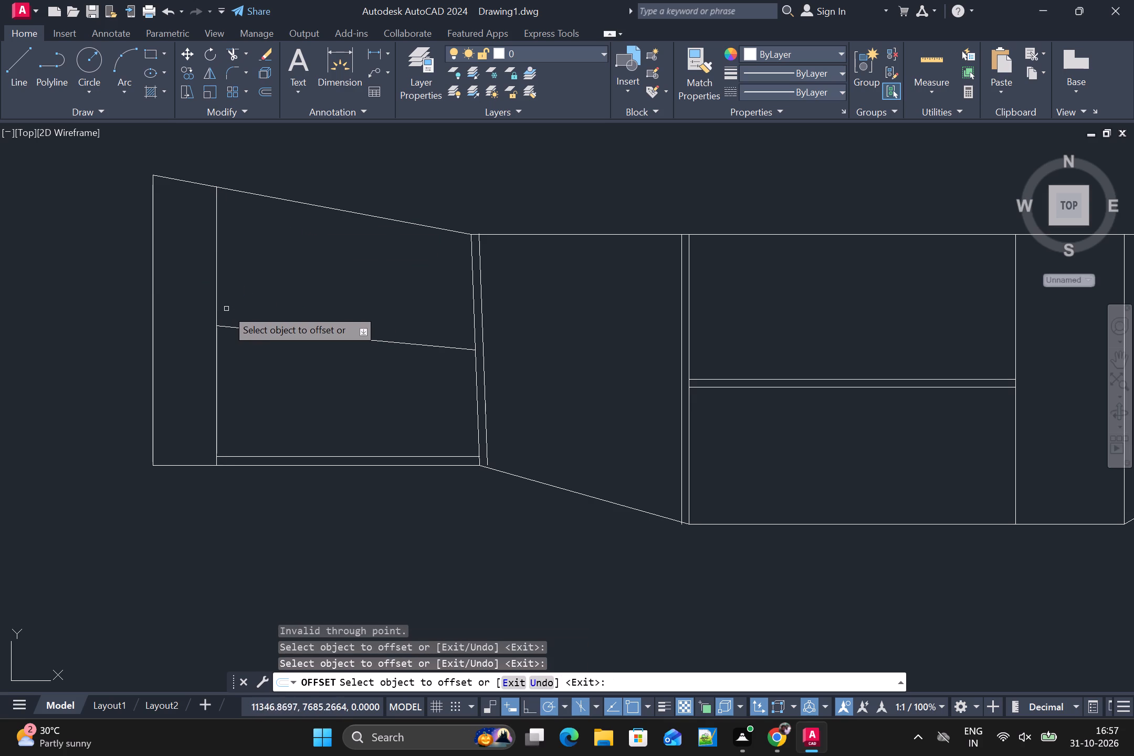
left_click(214, 310)
left_click(218, 308)
left_click(225, 308)
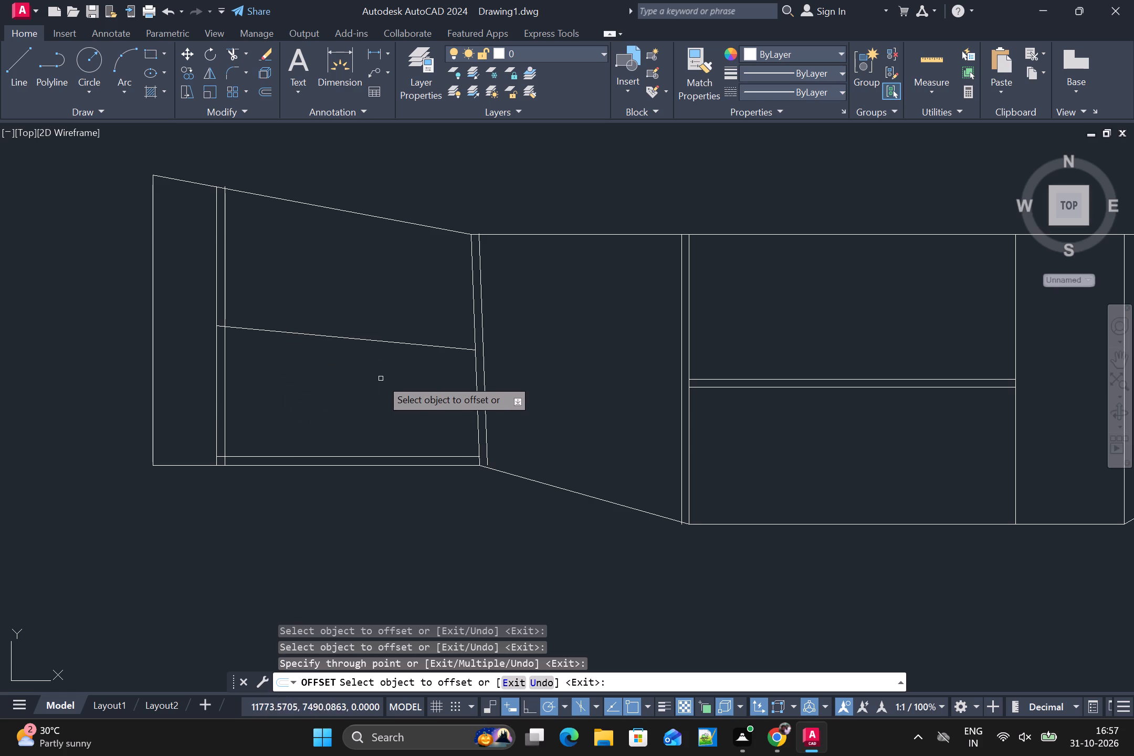
Offset the vertical line at the far end of the wide face's double divider inward to make a narrow double line.
scroll(589, 426, "down", 1)
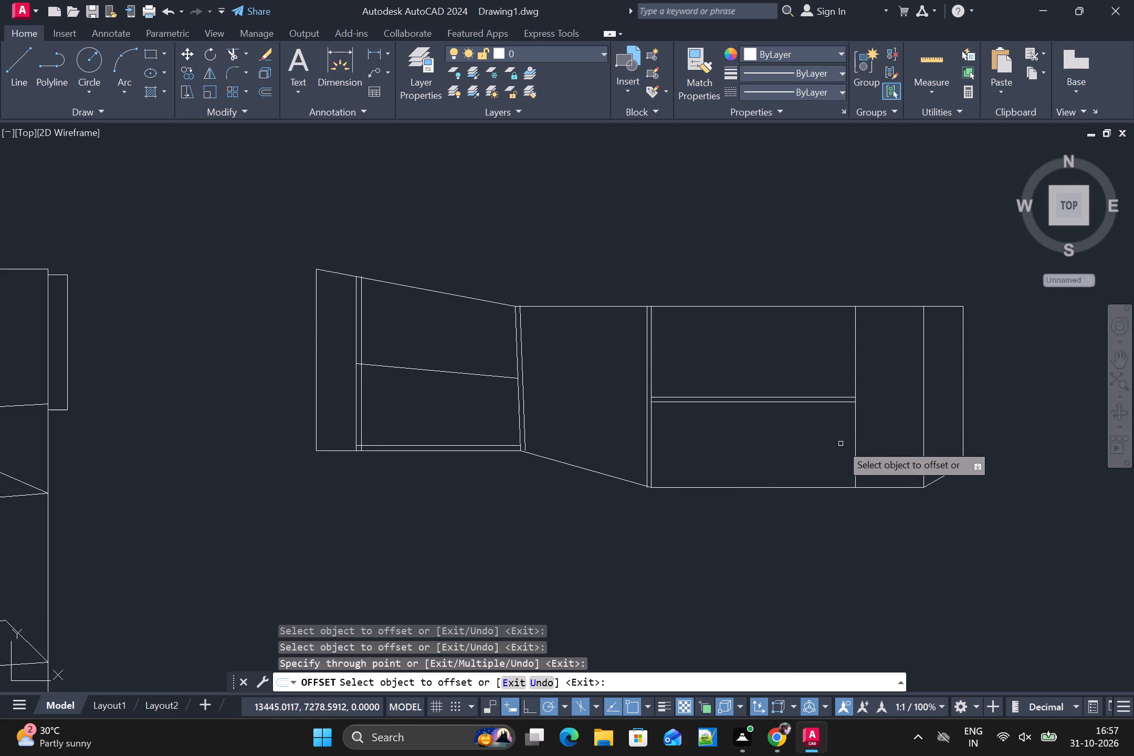
scroll(852, 437, "up", 1)
left_click(857, 430)
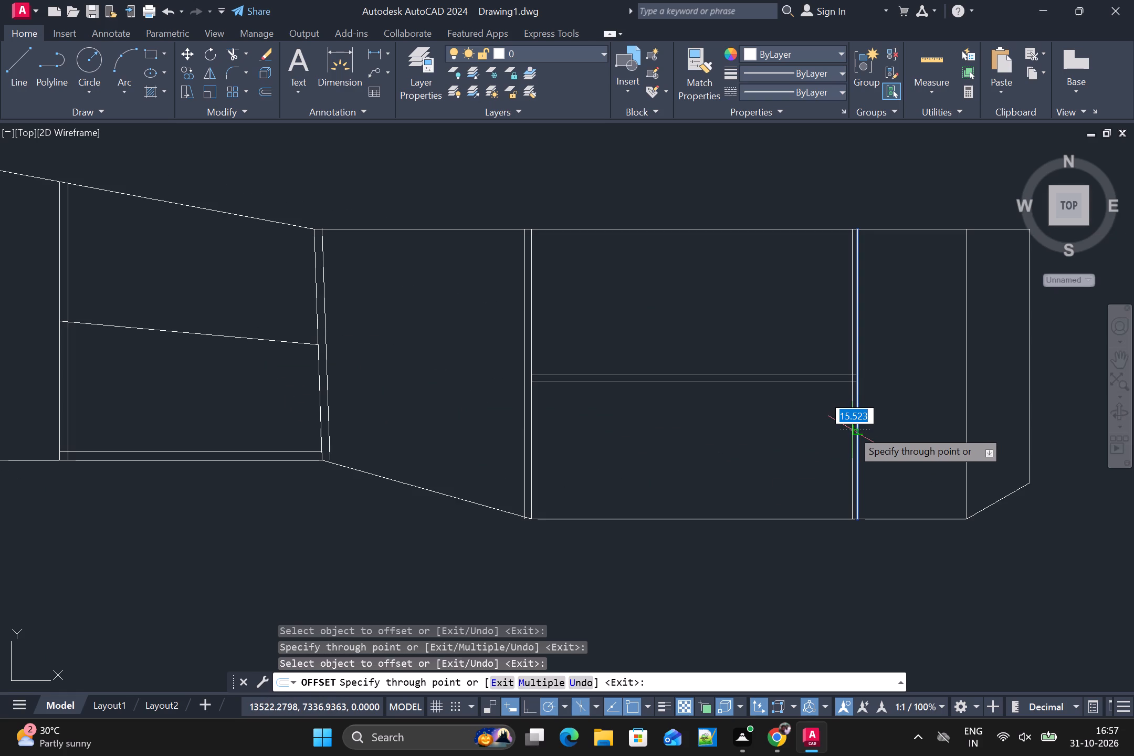
left_click(852, 430)
left_click(857, 432)
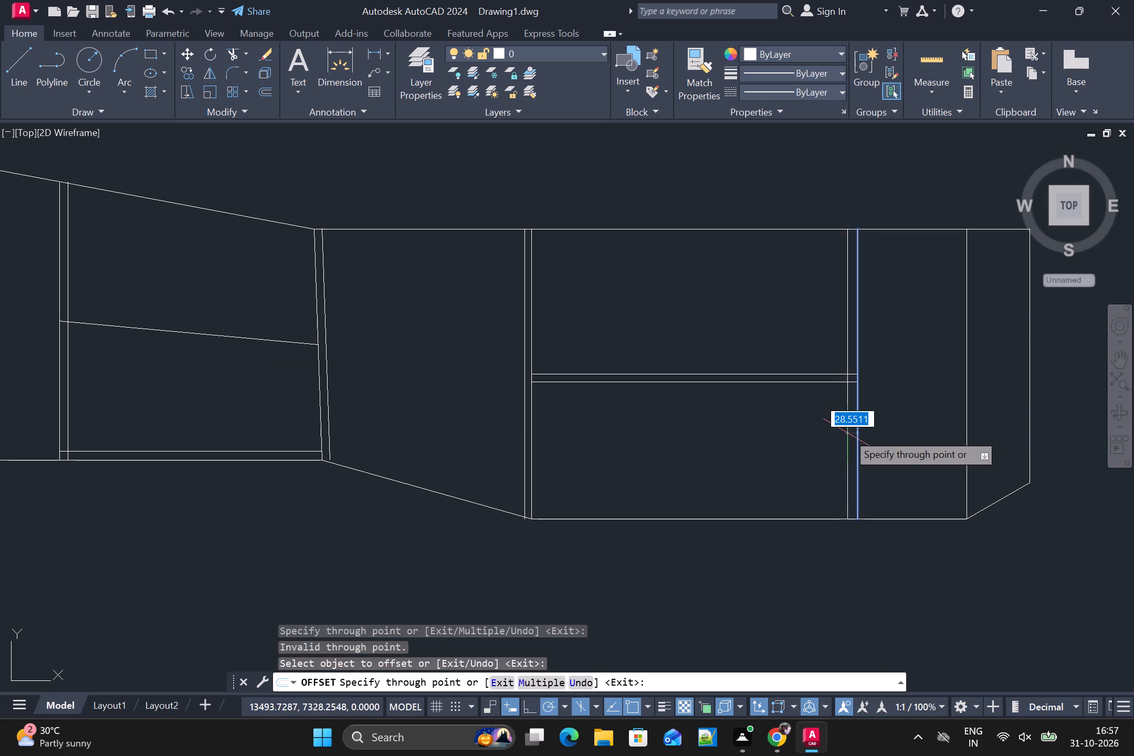
left_click(848, 433)
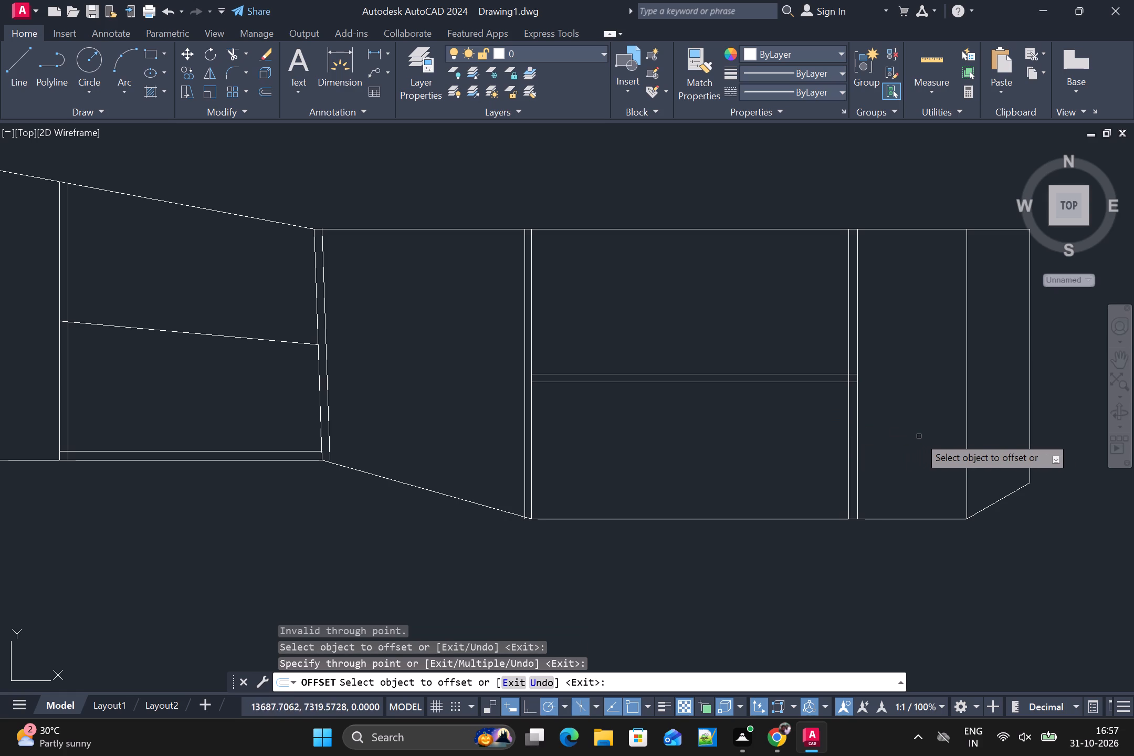
Offset the vertical line at the angled corner end inward by about 10 mm to form another double line.
scroll(936, 434, "up", 1)
left_click(986, 431)
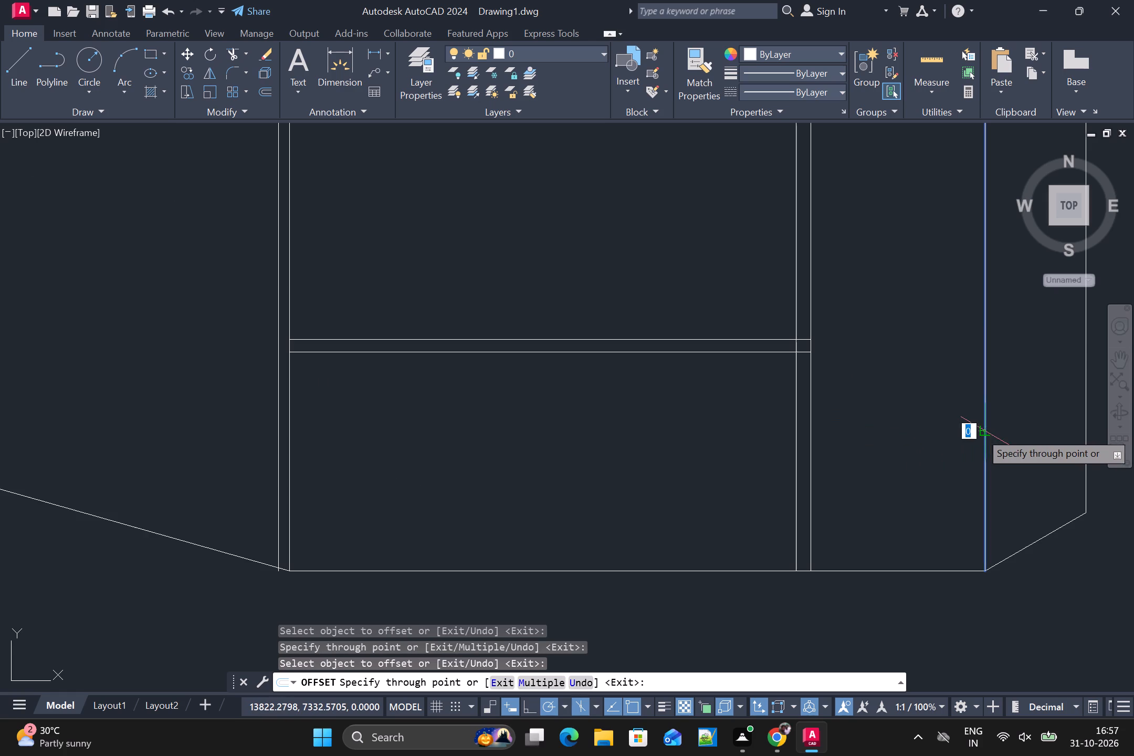
left_click(980, 433)
scroll(982, 433, "up", 1)
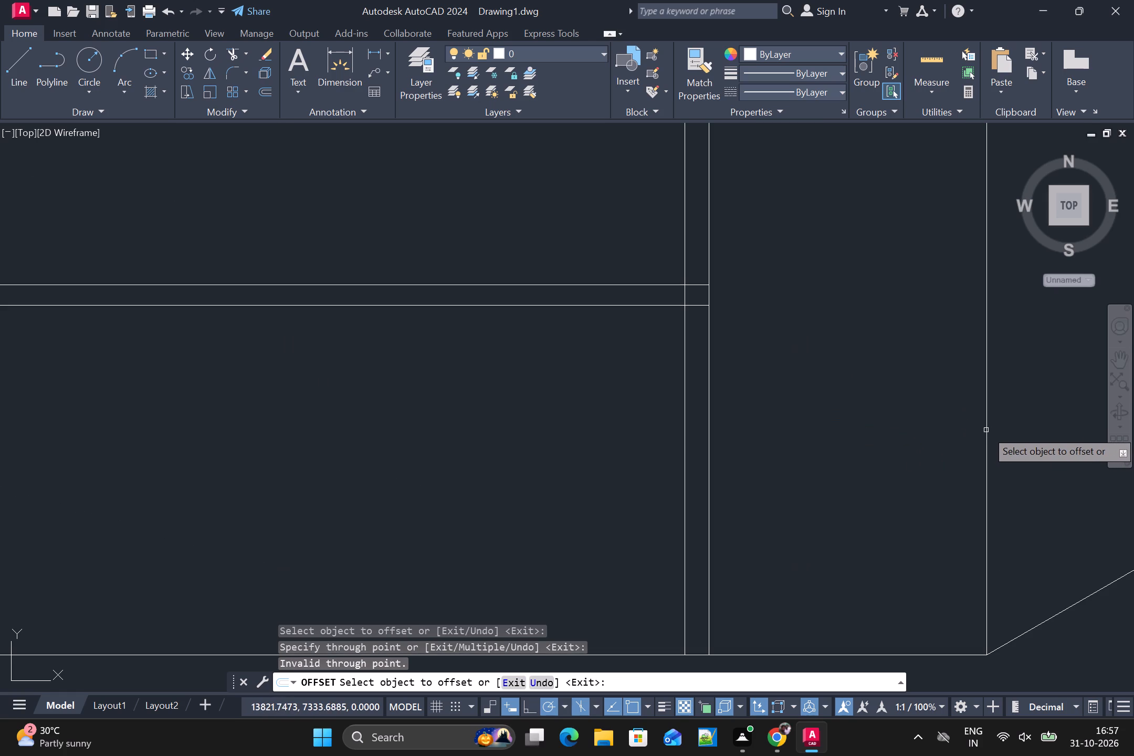
left_click(988, 429)
left_click(980, 429)
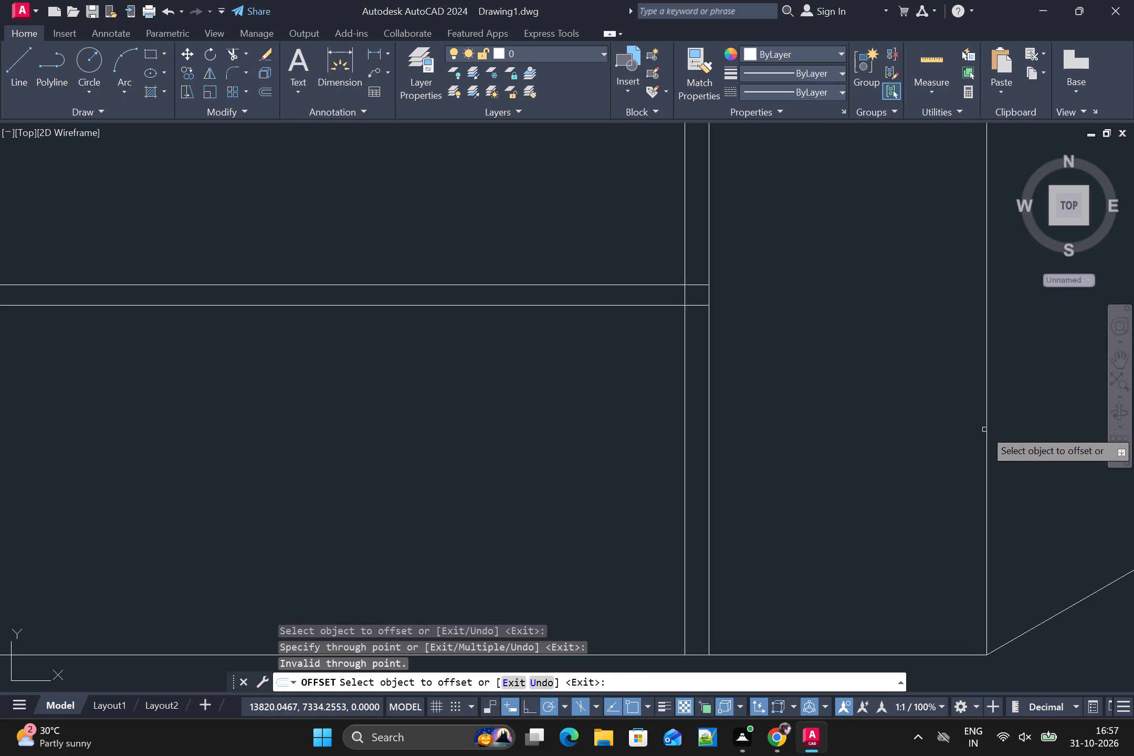
left_click(984, 429)
left_click(981, 430)
left_click(985, 430)
left_click(978, 431)
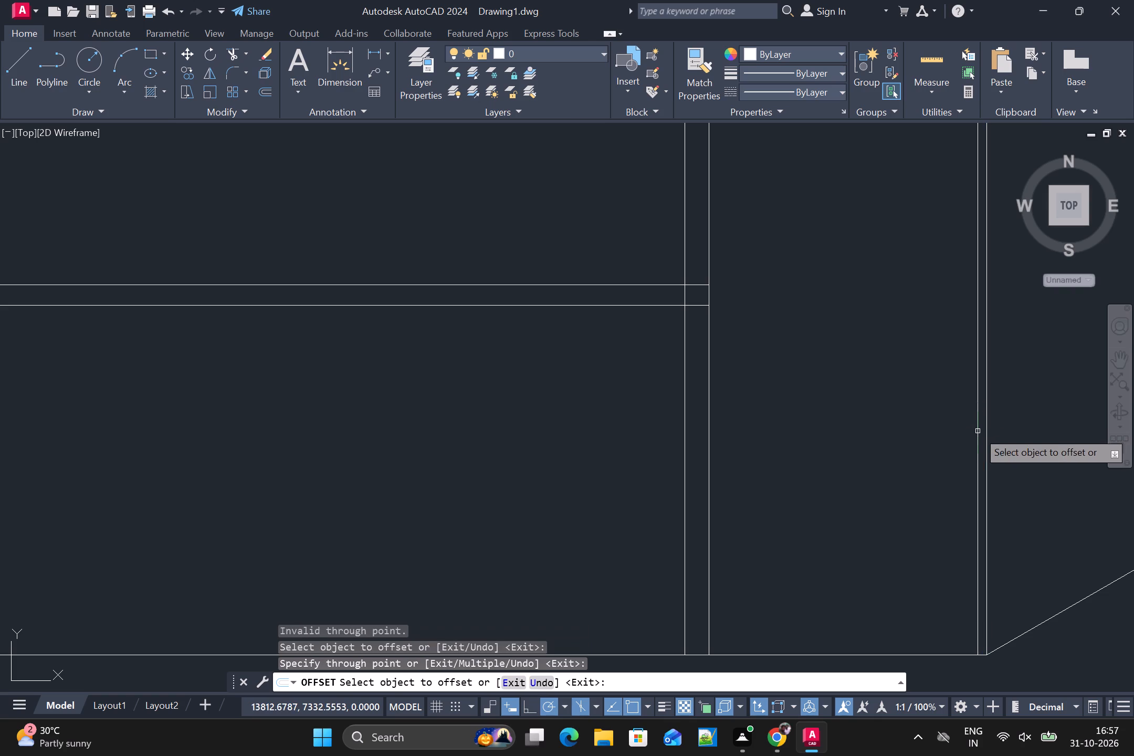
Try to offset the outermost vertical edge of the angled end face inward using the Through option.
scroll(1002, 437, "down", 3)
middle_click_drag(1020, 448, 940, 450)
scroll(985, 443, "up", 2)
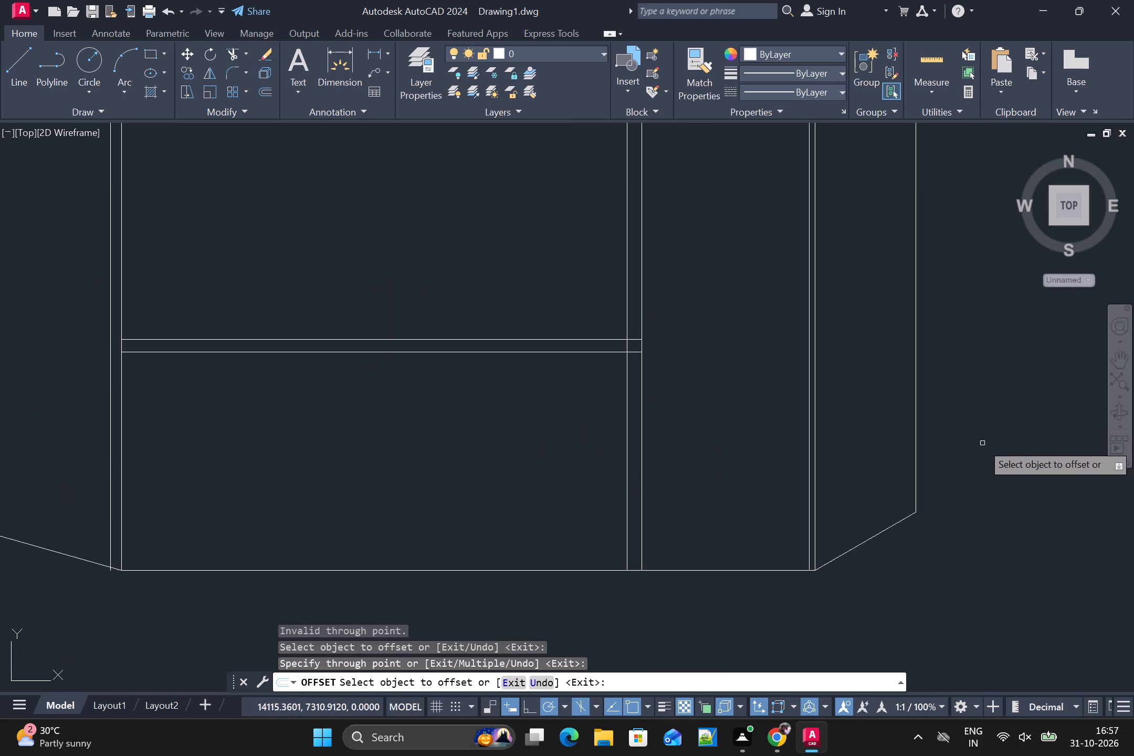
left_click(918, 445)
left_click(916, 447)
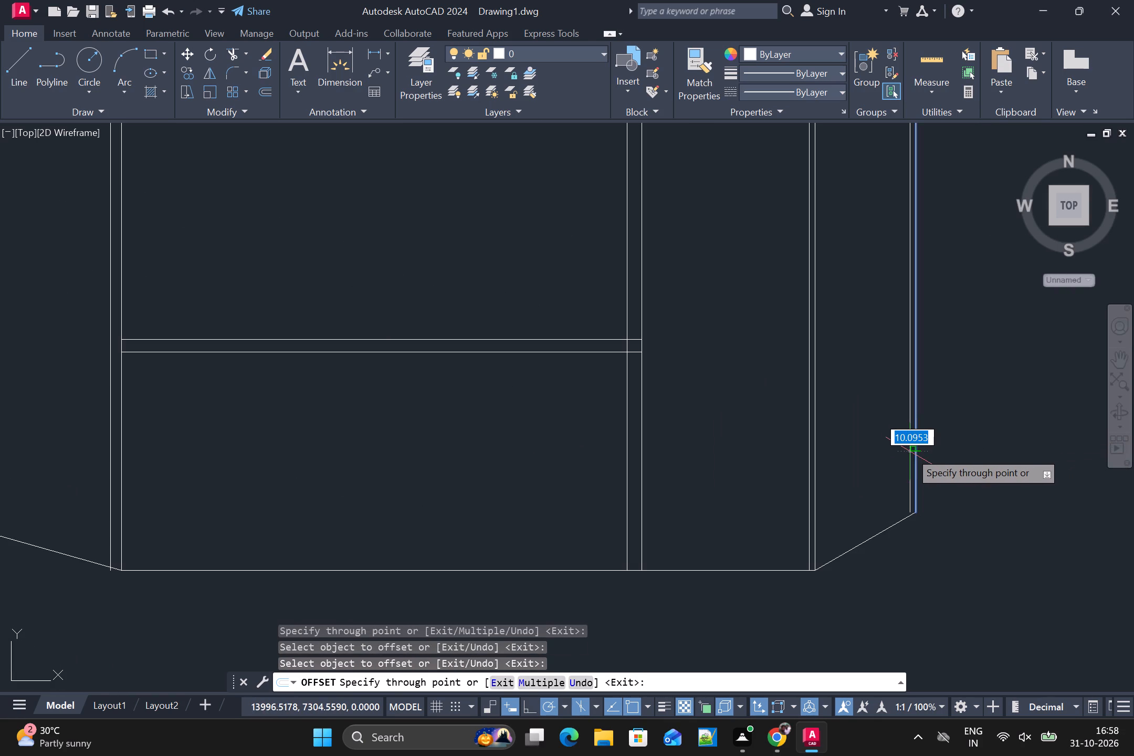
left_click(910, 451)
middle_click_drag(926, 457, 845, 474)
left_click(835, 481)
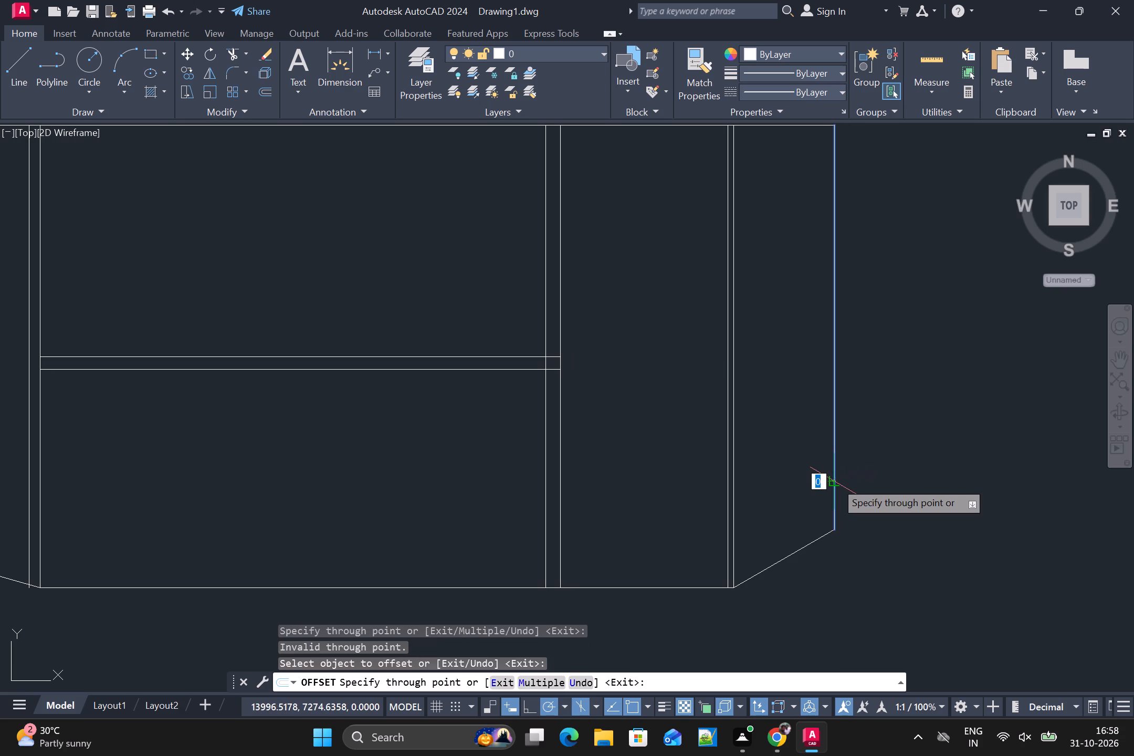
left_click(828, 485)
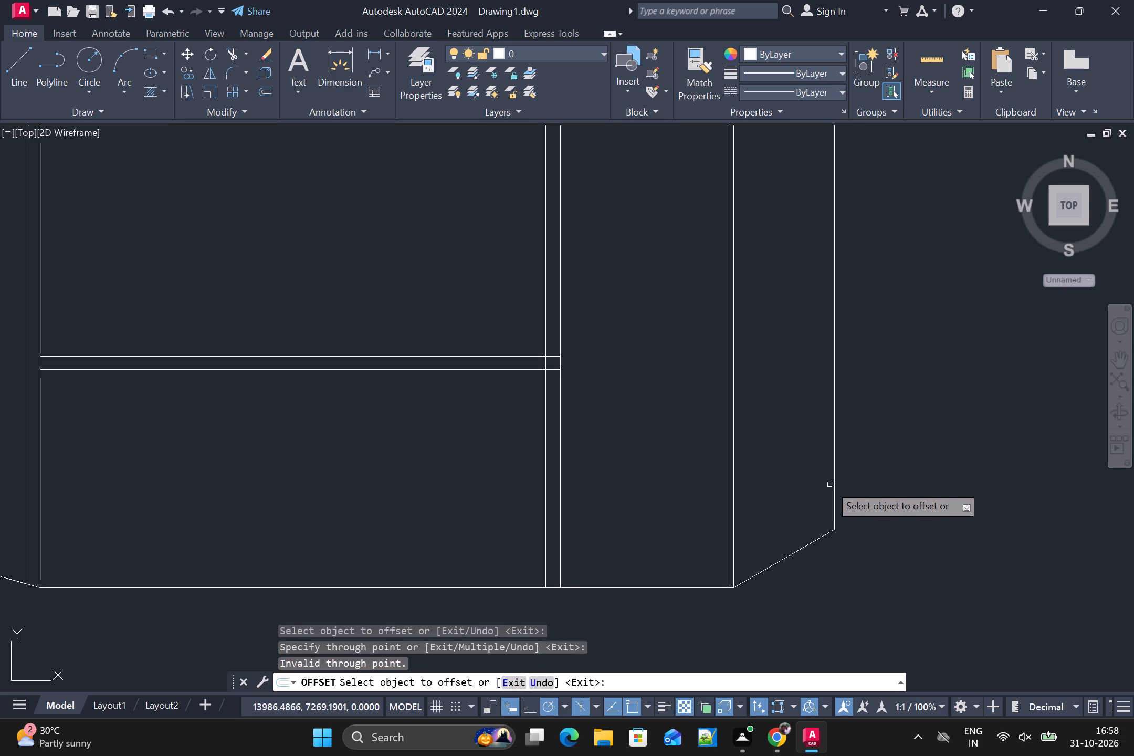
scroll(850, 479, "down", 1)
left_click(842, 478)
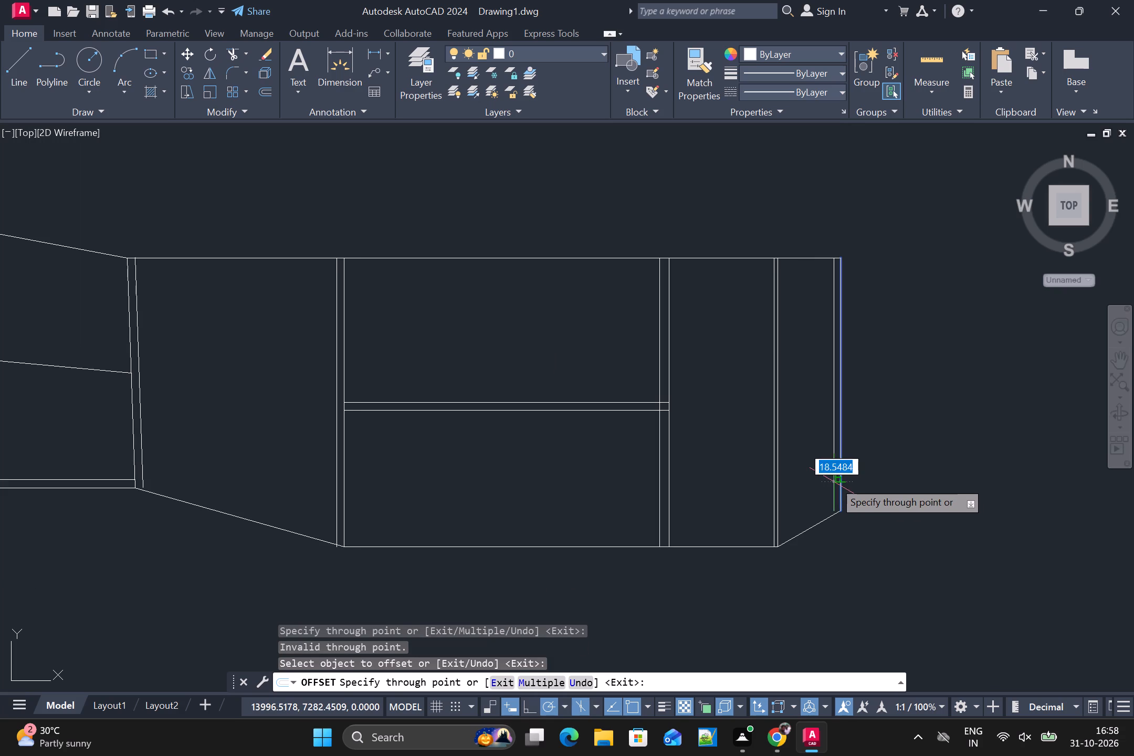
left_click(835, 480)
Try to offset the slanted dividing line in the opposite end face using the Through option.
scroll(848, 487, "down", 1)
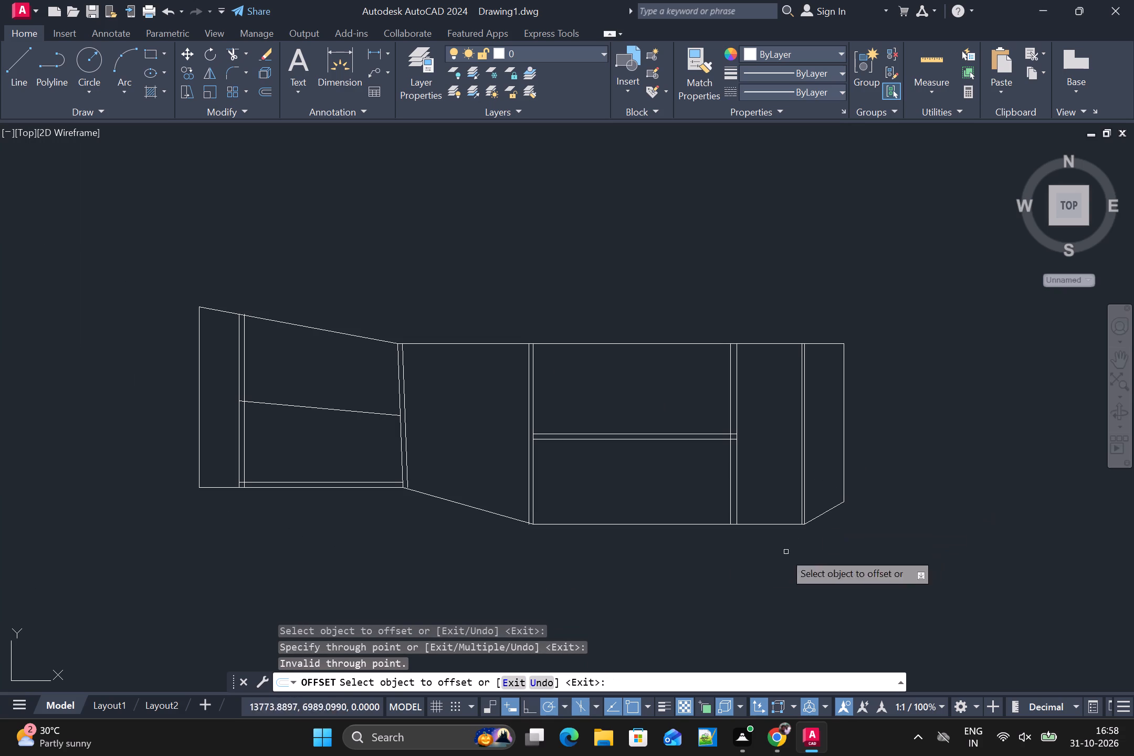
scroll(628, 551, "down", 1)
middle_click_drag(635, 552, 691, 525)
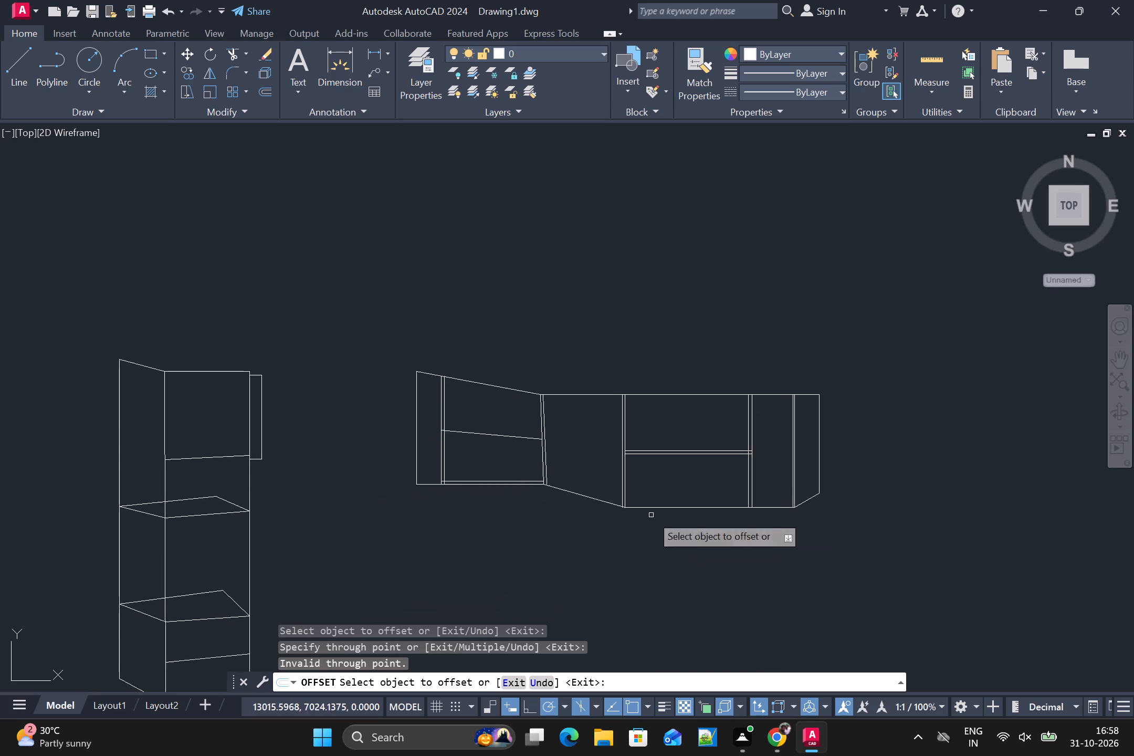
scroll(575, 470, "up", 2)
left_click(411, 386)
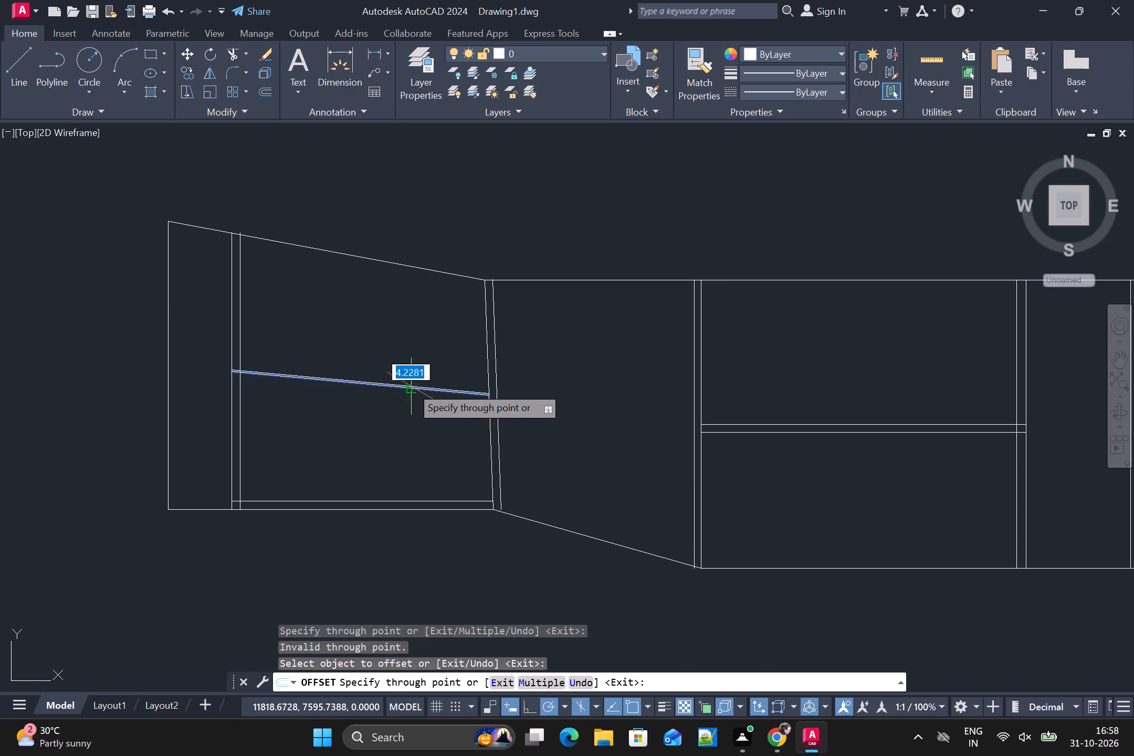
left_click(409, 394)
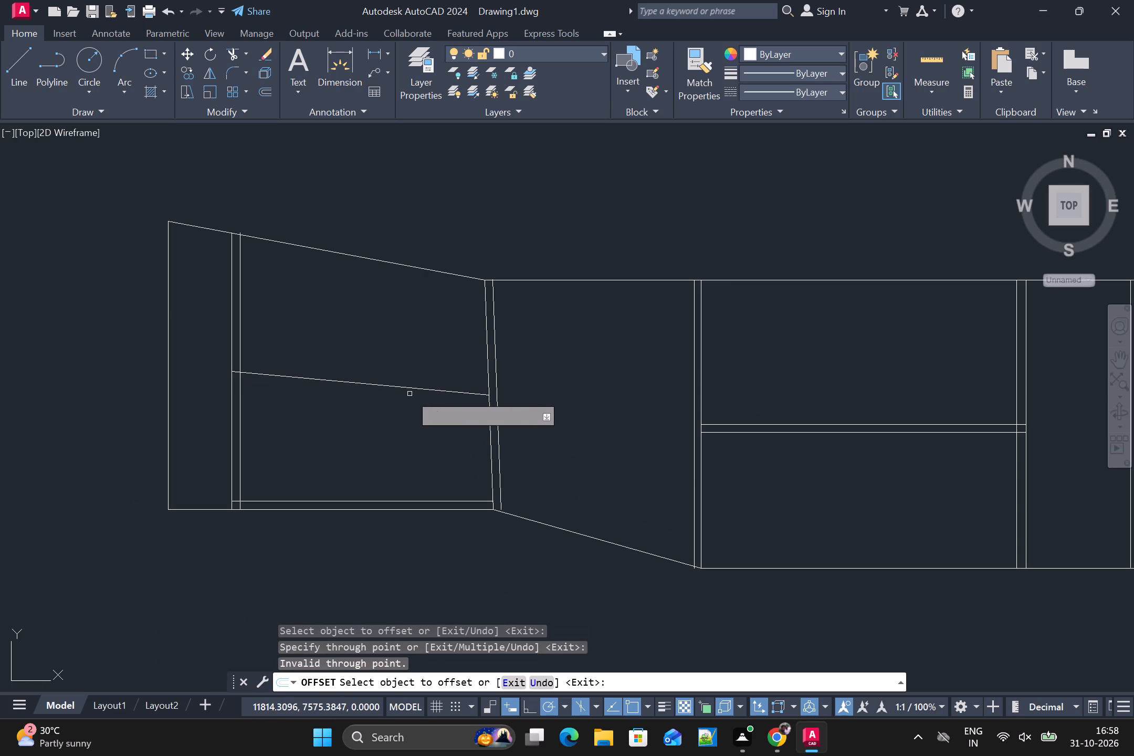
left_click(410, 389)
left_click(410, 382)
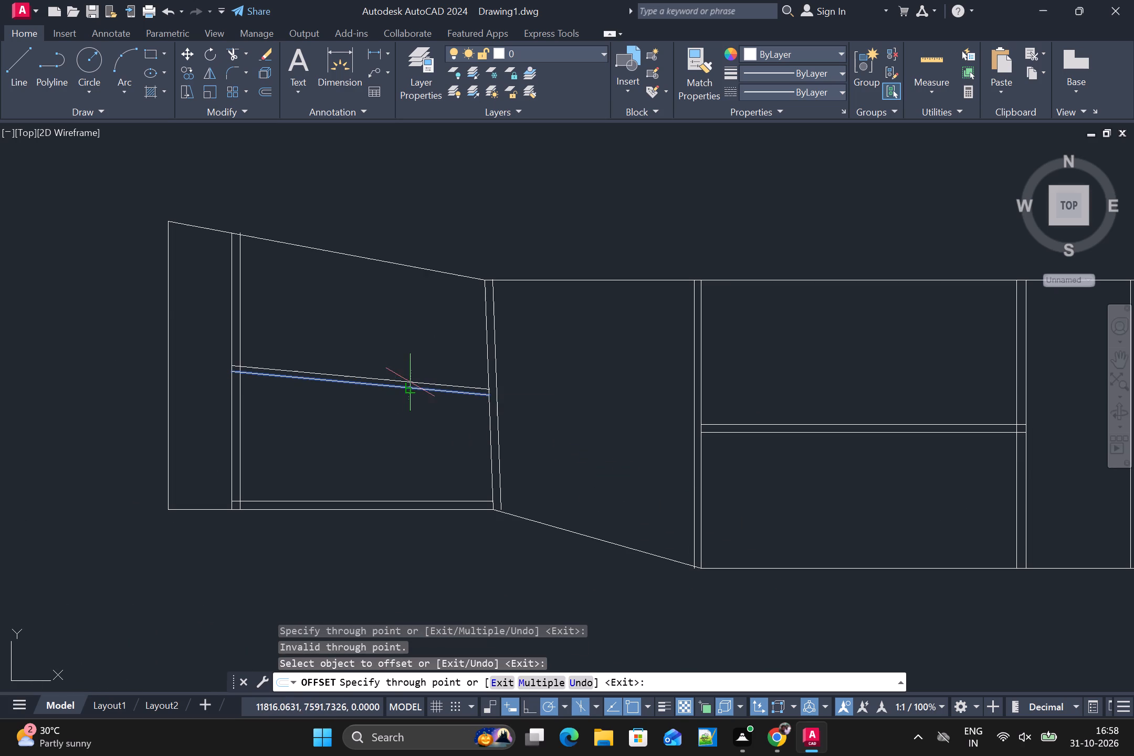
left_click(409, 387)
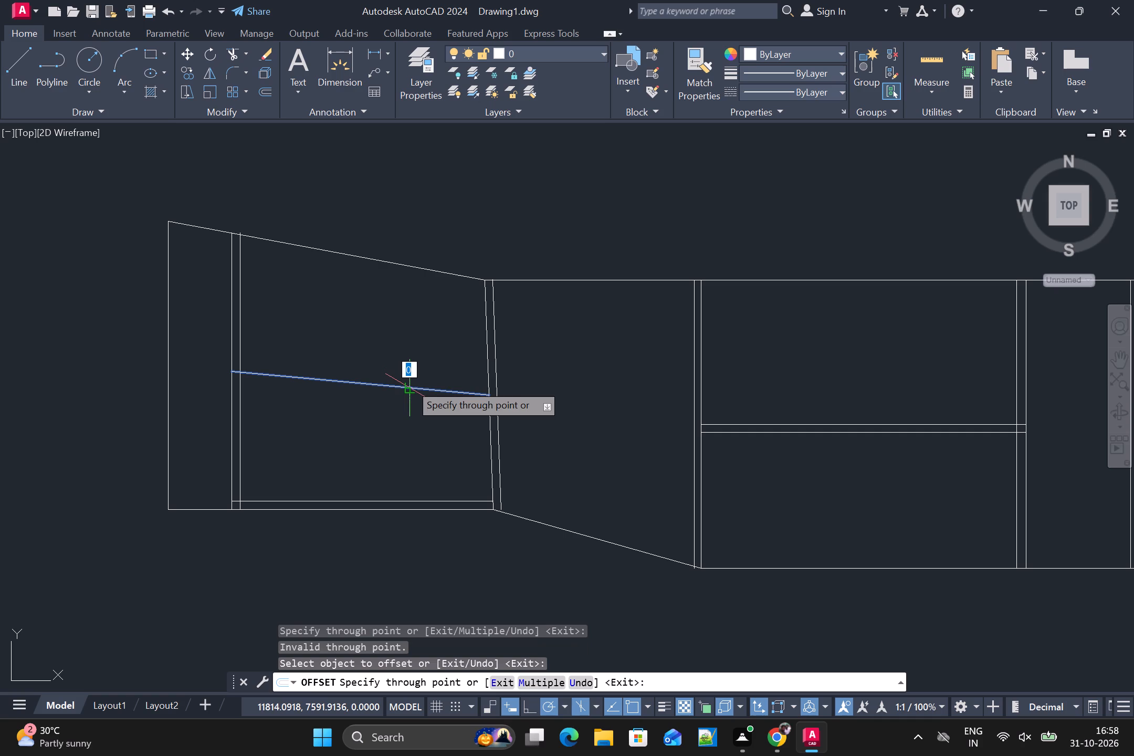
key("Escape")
Delete the slanted dividing line across the end face with the sloping top edge.
left_click(410, 390)
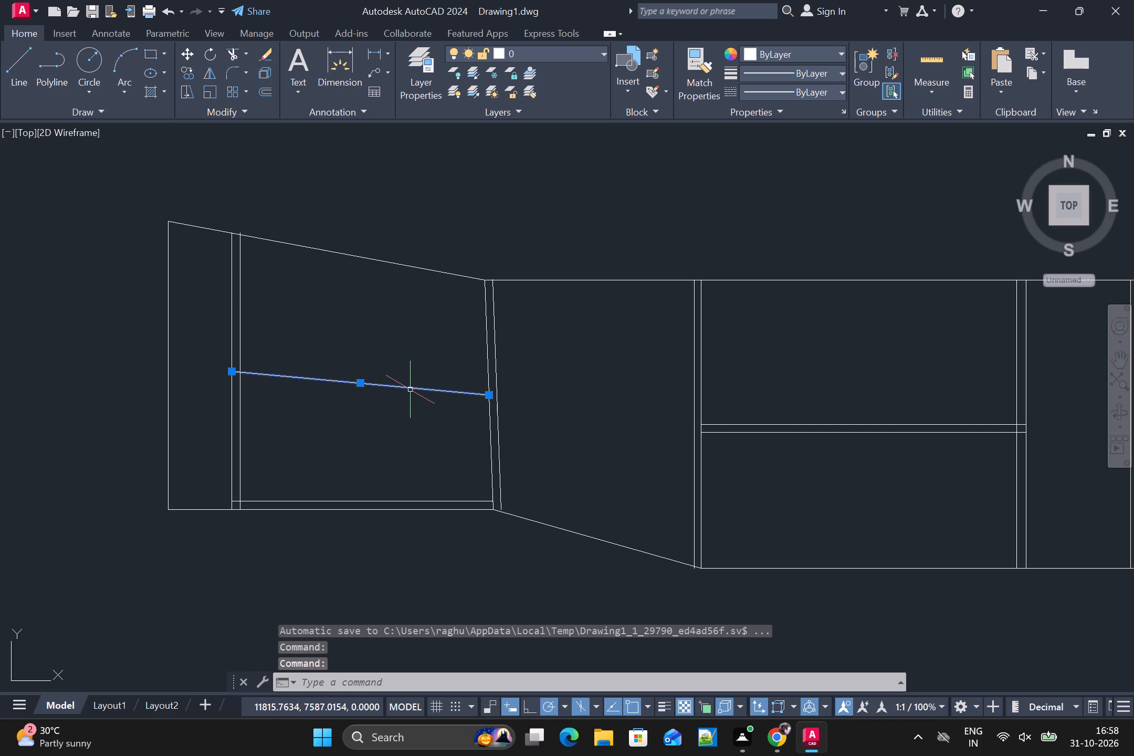
key("Delete")
Draw a horizontal dividing line about 740 mm long across the end face, from the strip's vertical line to the outer slanted side line.
key("l")
key("Return")
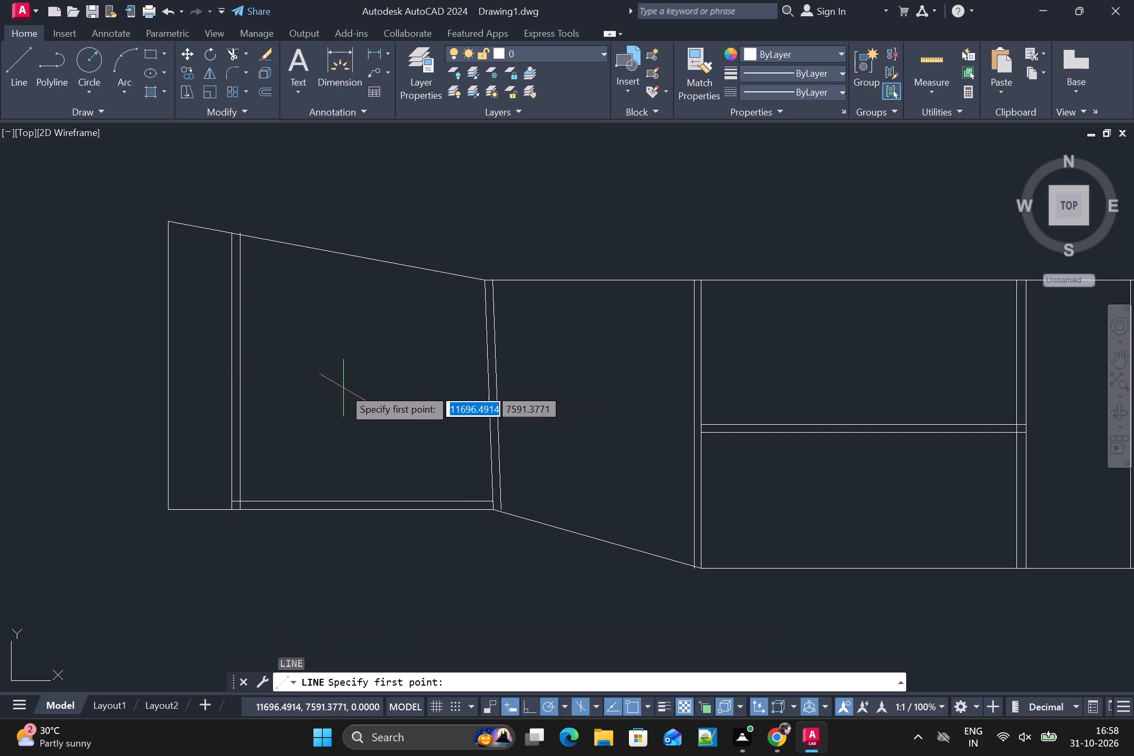
left_click(232, 376)
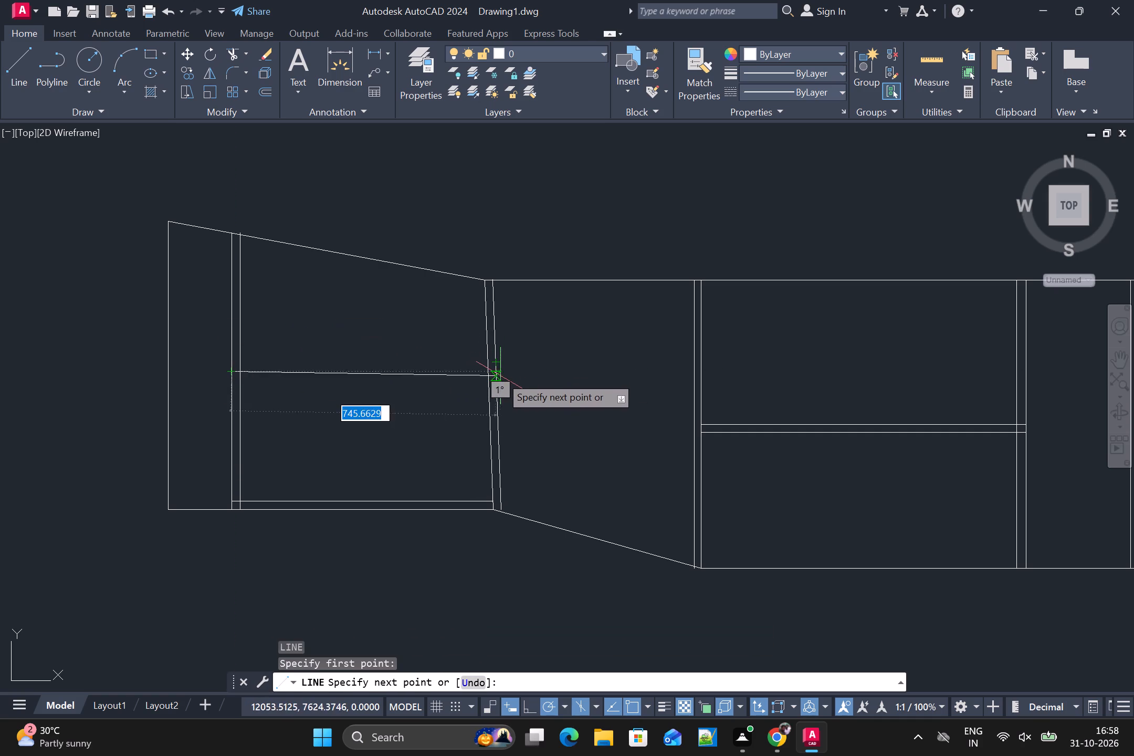
scroll(500, 376, "up", 2)
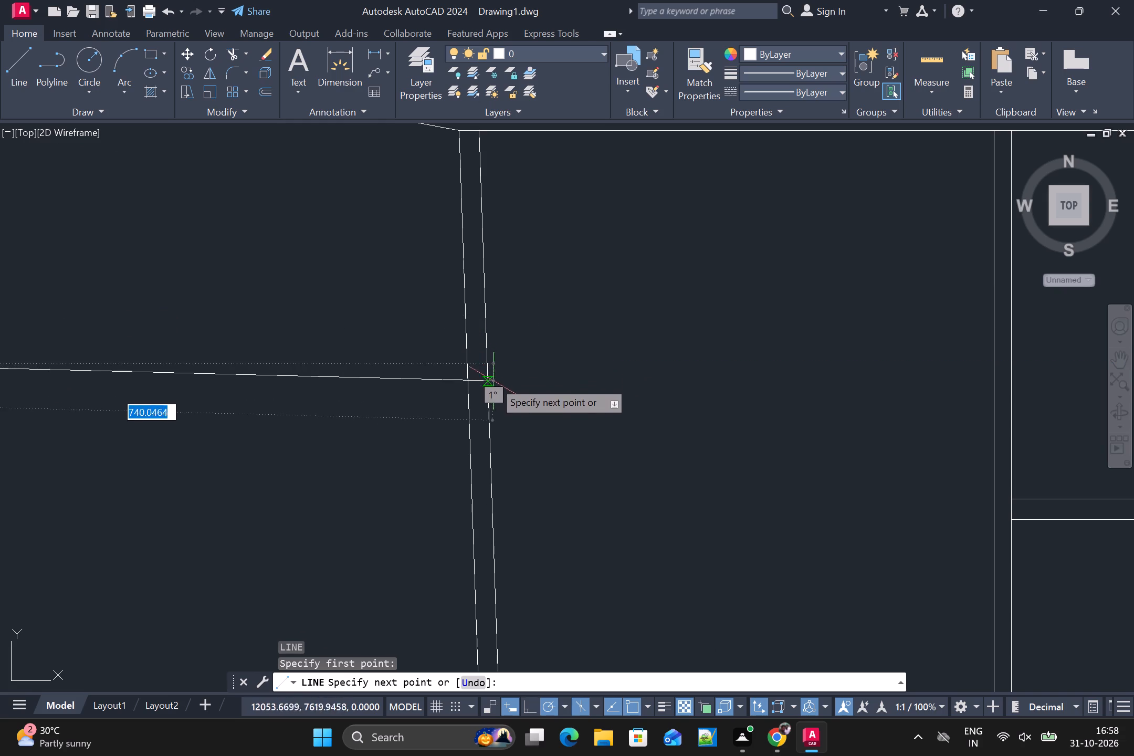
scroll(495, 402, "down", 4)
left_click(498, 395)
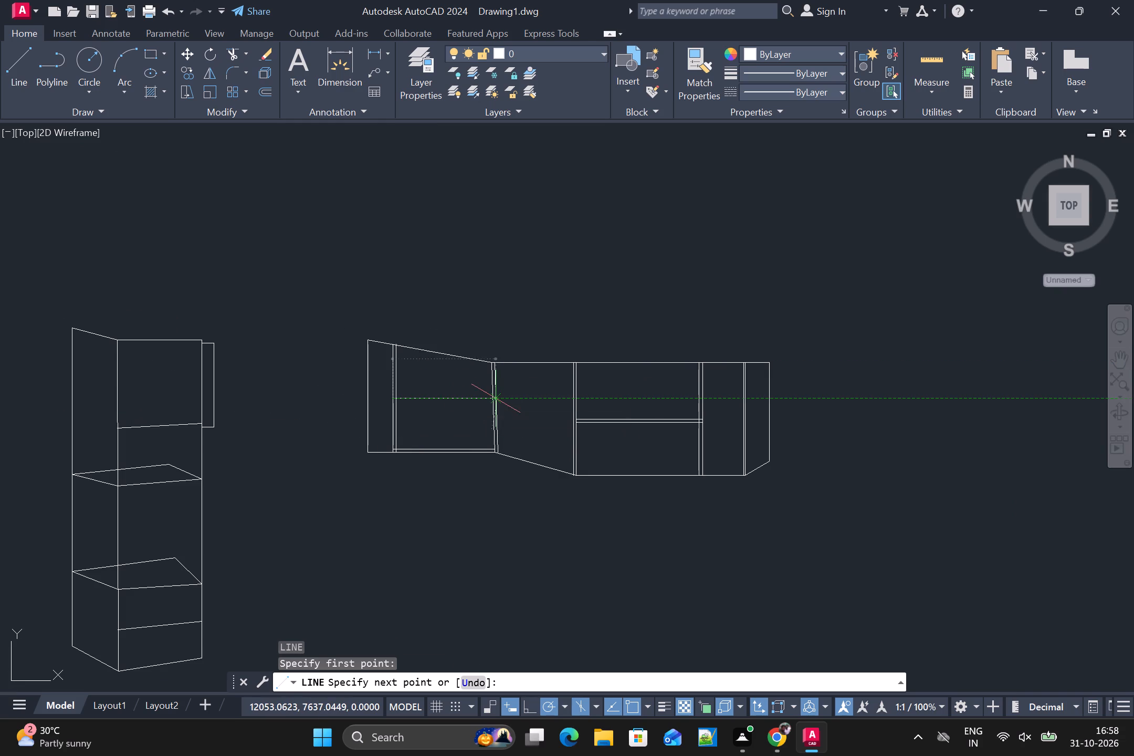
key("space")
scroll(484, 408, "up", 2)
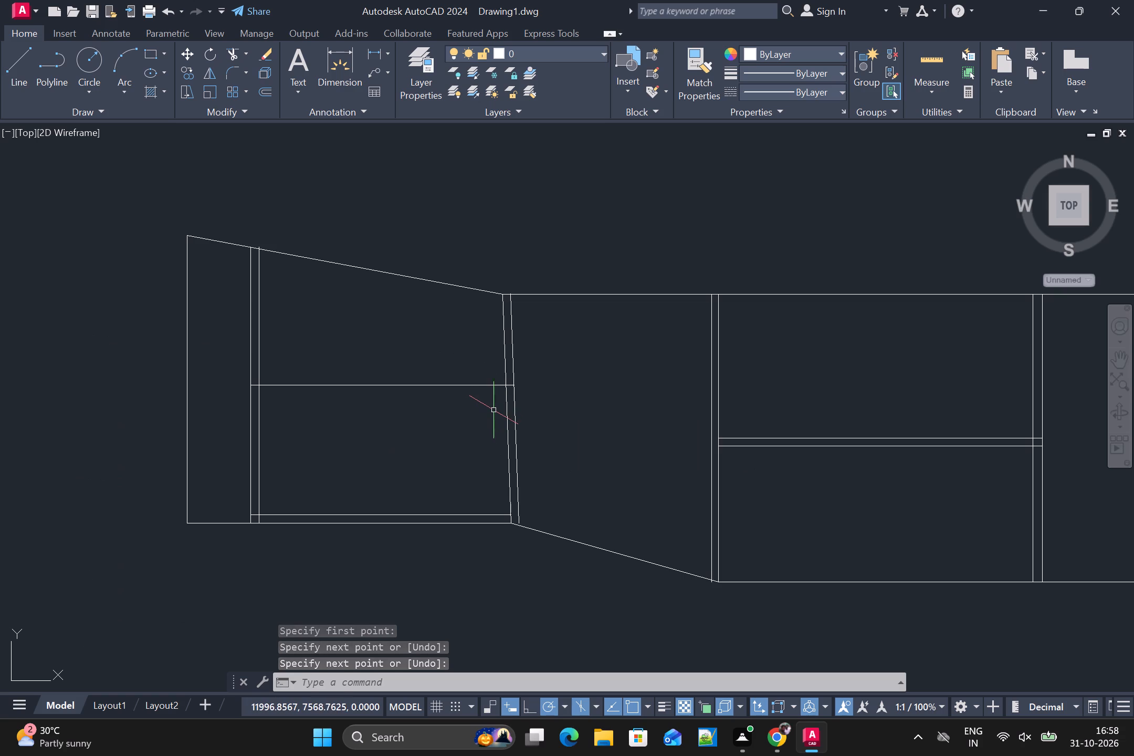
scroll(493, 411, "up", 1)
scroll(493, 409, "down", 2)
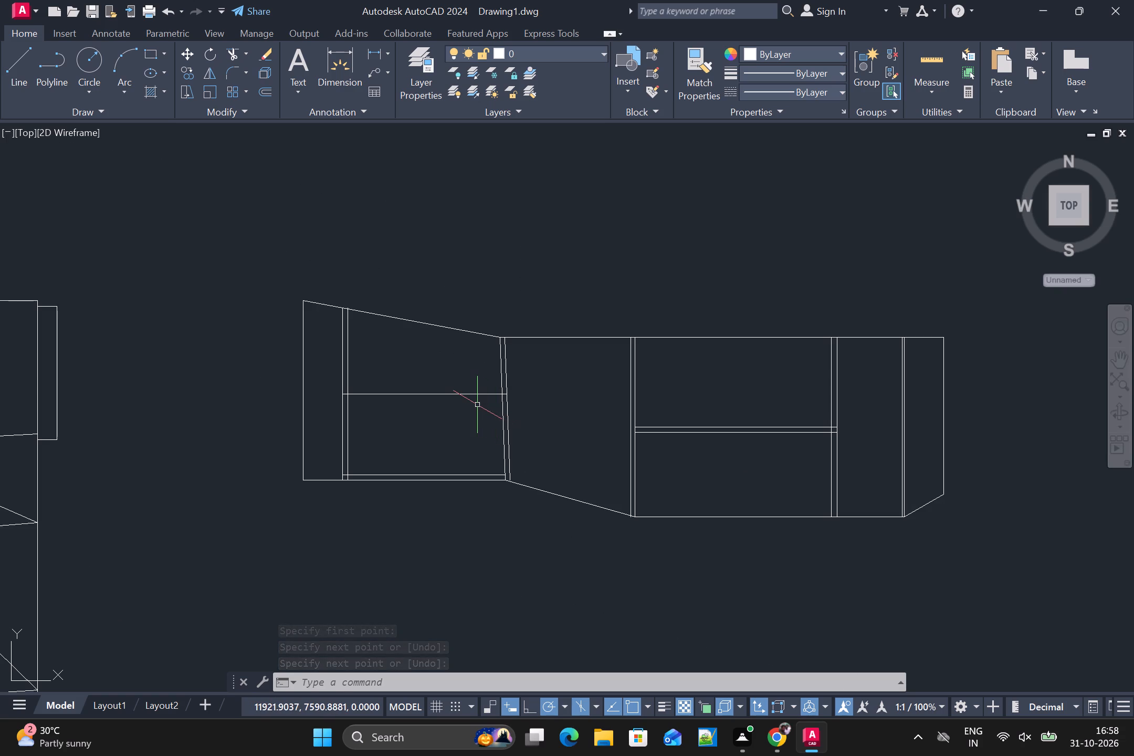
Offset the new horizontal dividing line downward with the Through option to form a narrow double line.
key("o")
key("space")
key("t")
key("space")
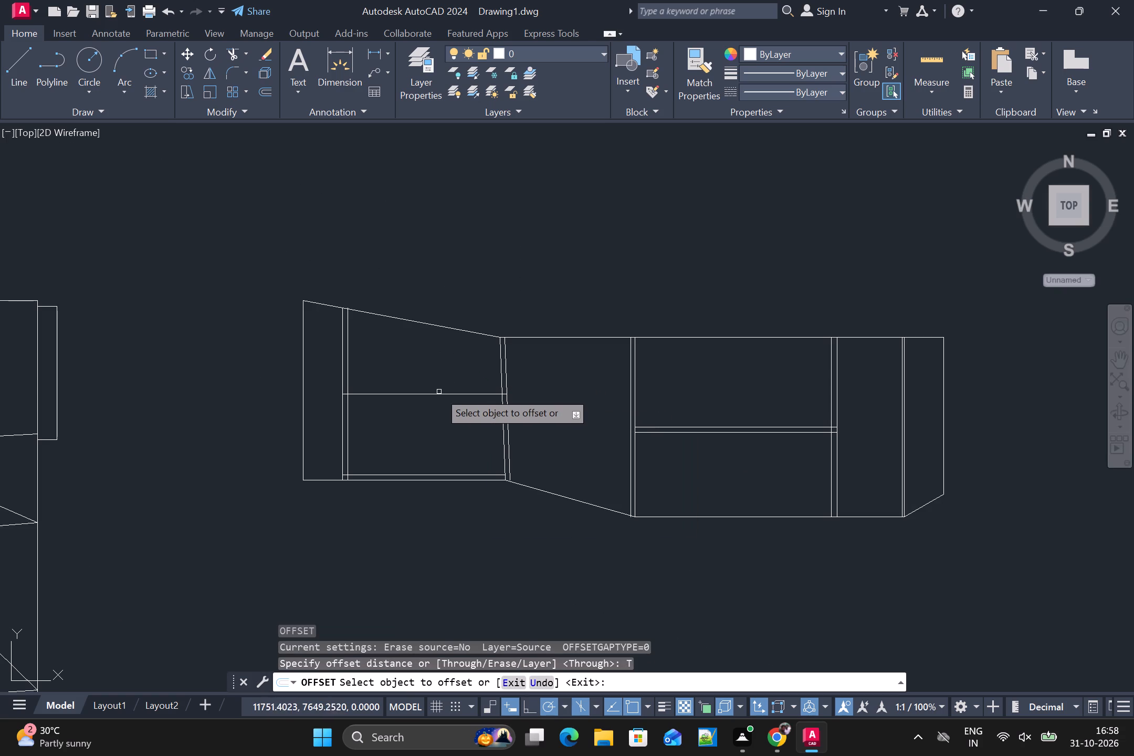
left_click(436, 396)
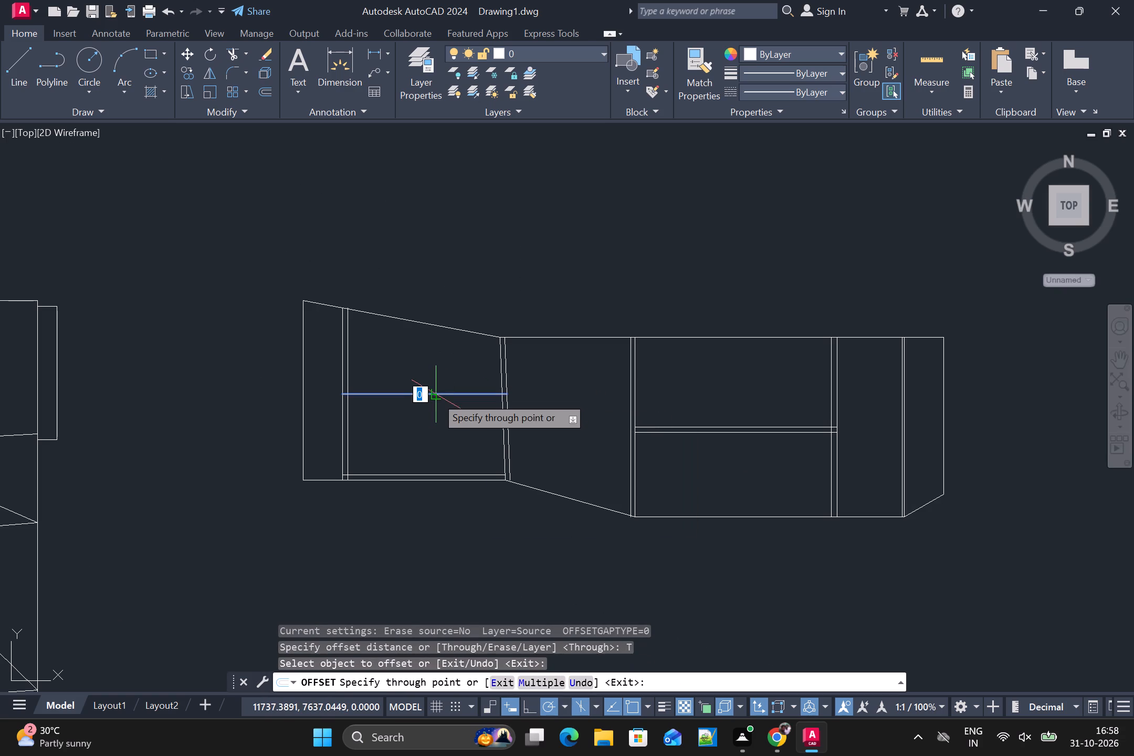
left_click(436, 401)
left_click(450, 395)
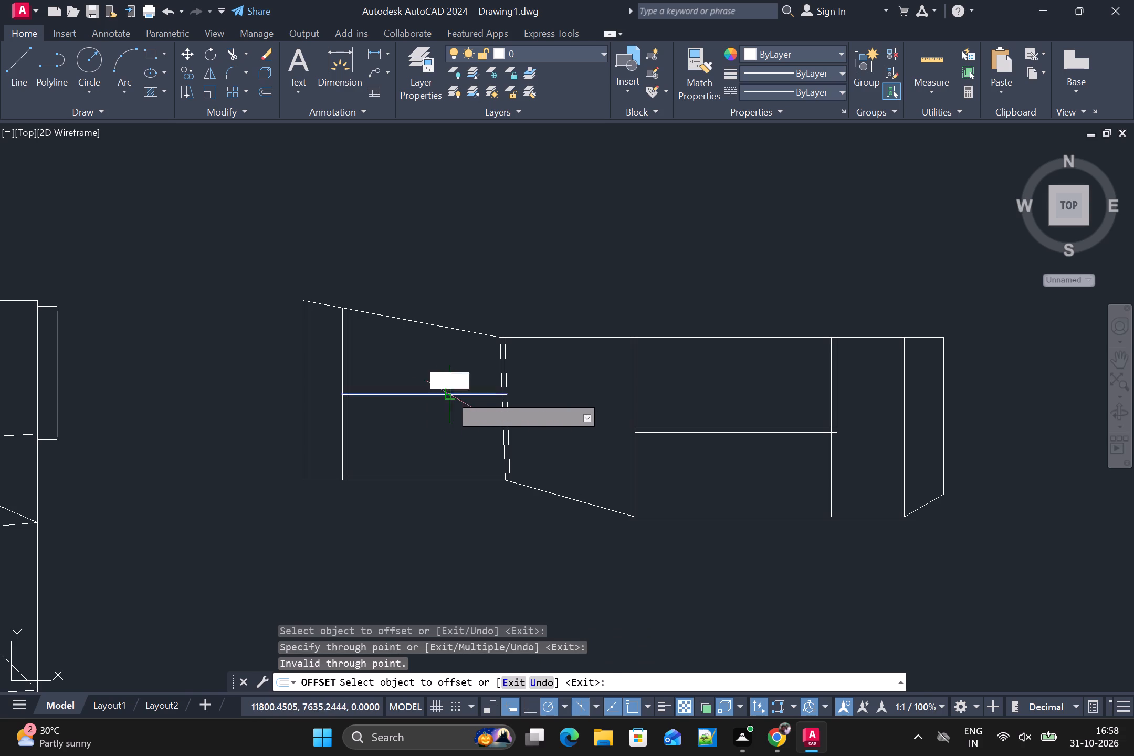
scroll(448, 396, "up", 2)
left_click(447, 400)
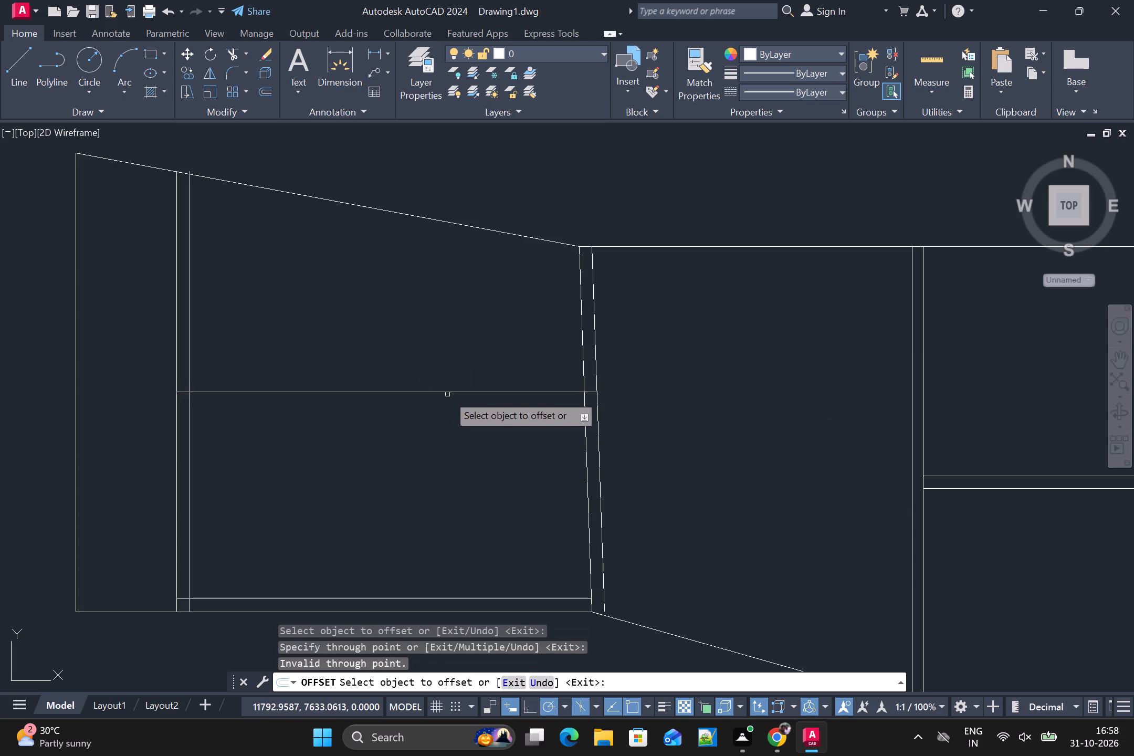
left_click(447, 394)
left_click(448, 402)
scroll(453, 423, "down", 2)
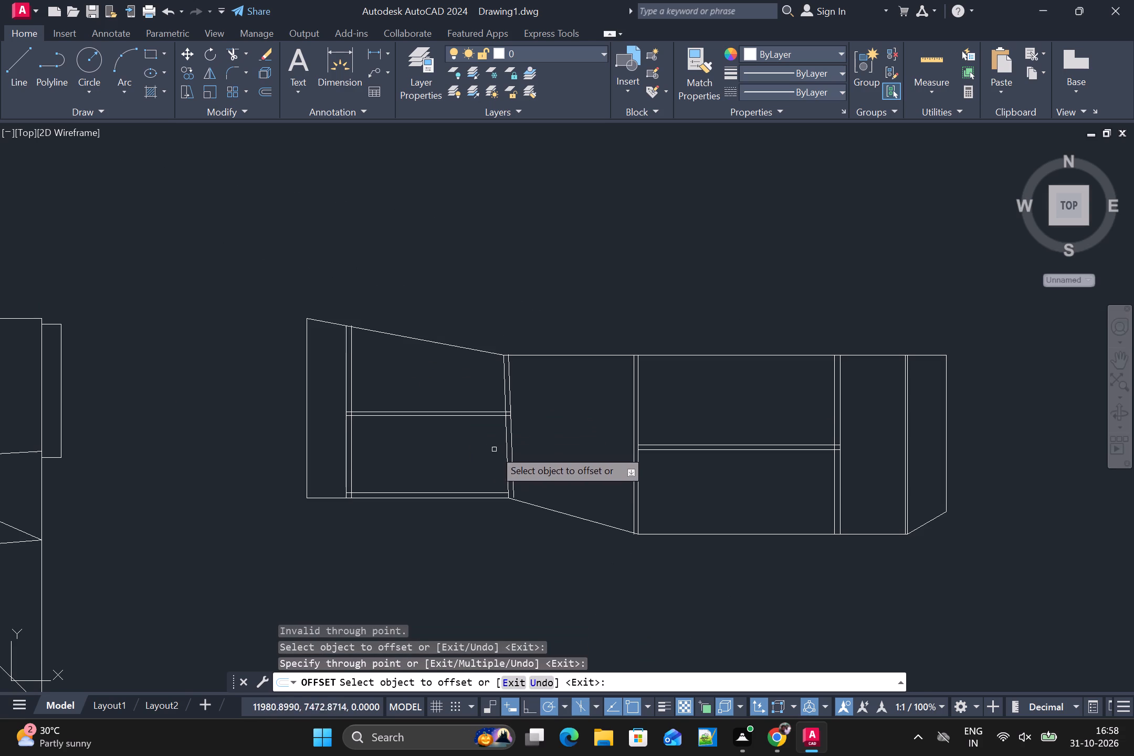
scroll(496, 467, "down", 1)
middle_click_drag(627, 516, 622, 488)
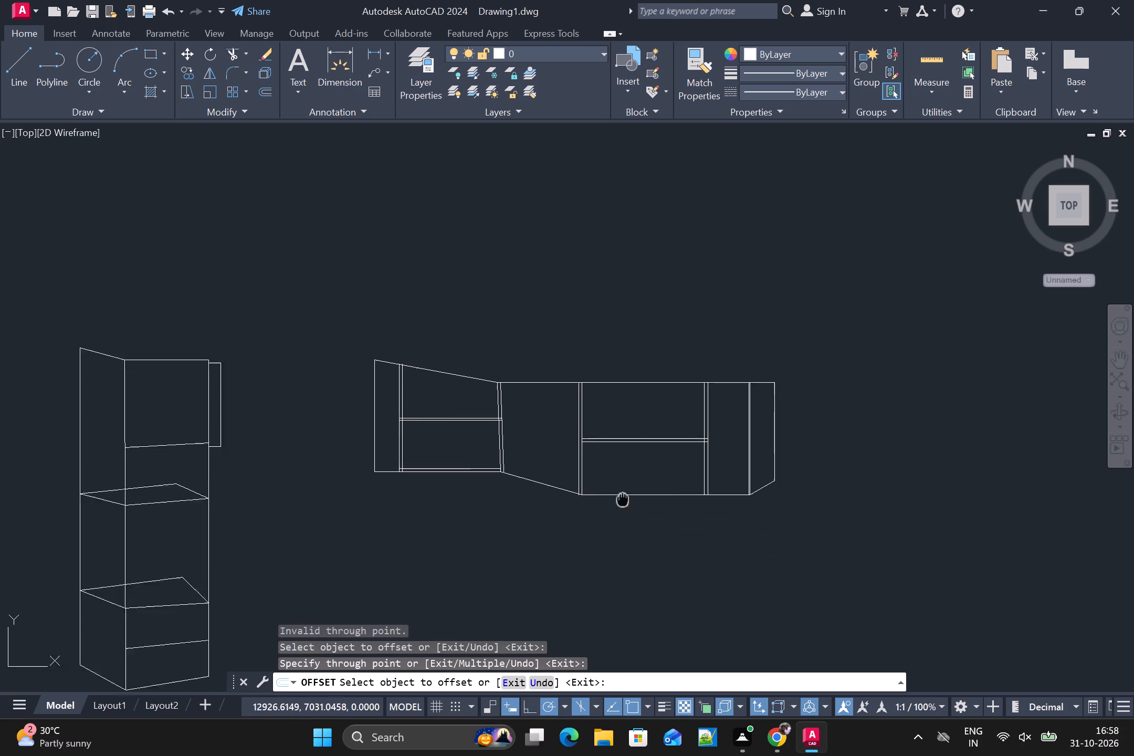
Offset the top edge of the face with the sloping bottom edge downward with the Through option, forming a narrow double line.
middle_click_drag(622, 488, 608, 432)
middle_click_drag(603, 423, 601, 417)
scroll(620, 484, "down", 1)
scroll(617, 486, "up", 1)
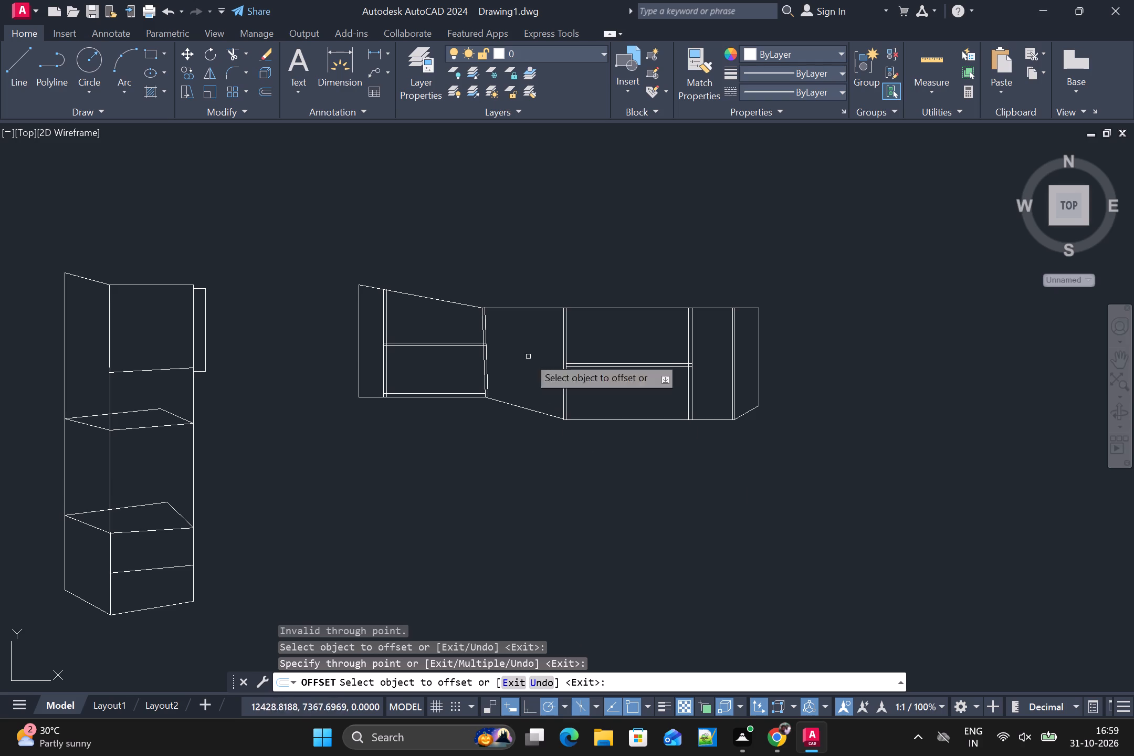
scroll(517, 314, "up", 2)
left_click(537, 299)
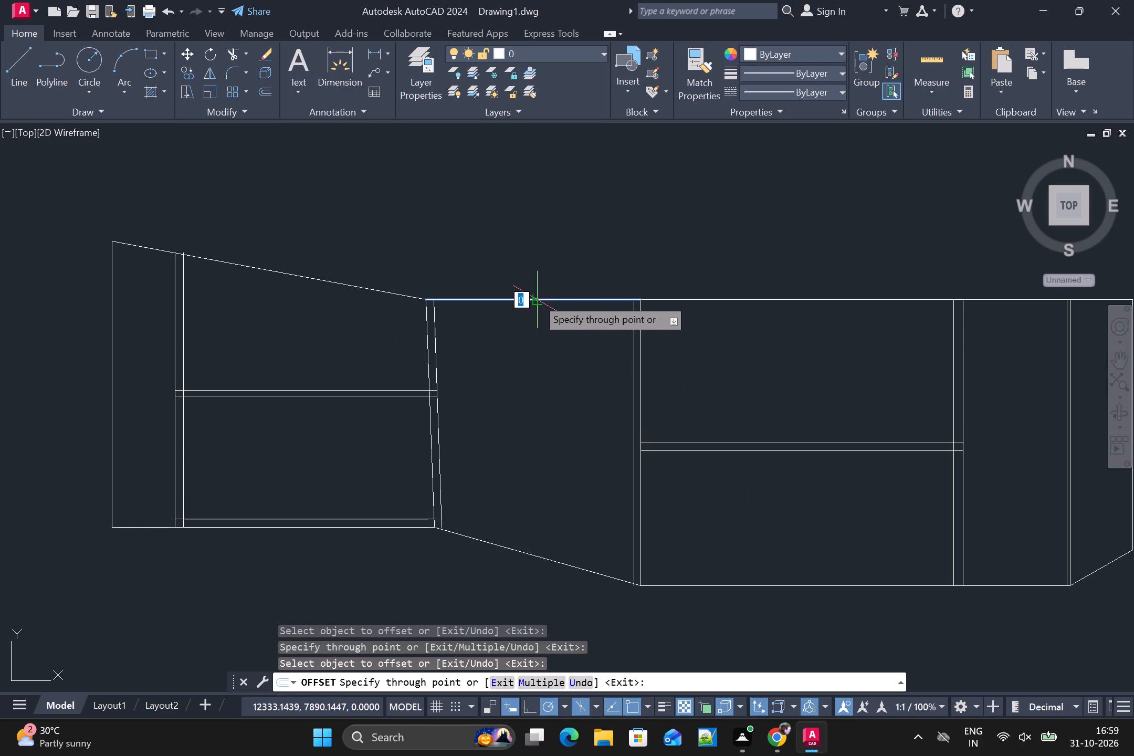
left_click(537, 309)
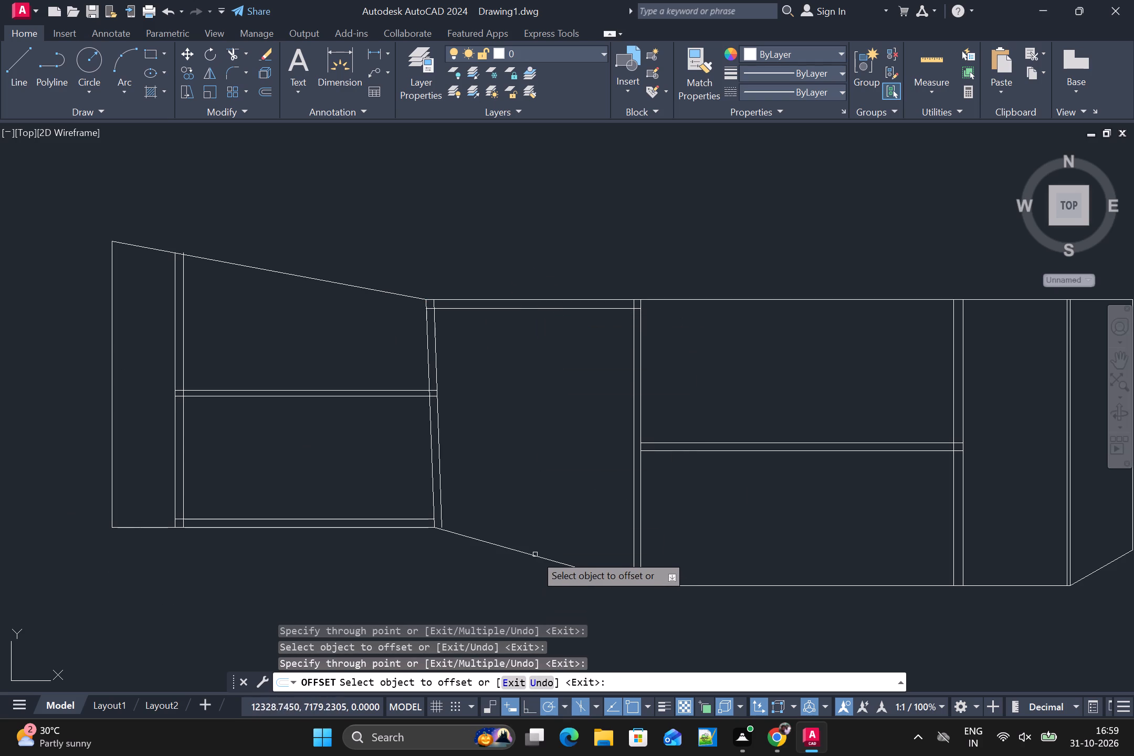
Offset the same face's sloping bottom edge upward with the Through option to form a narrow double line.
left_click(534, 555)
left_click(539, 551)
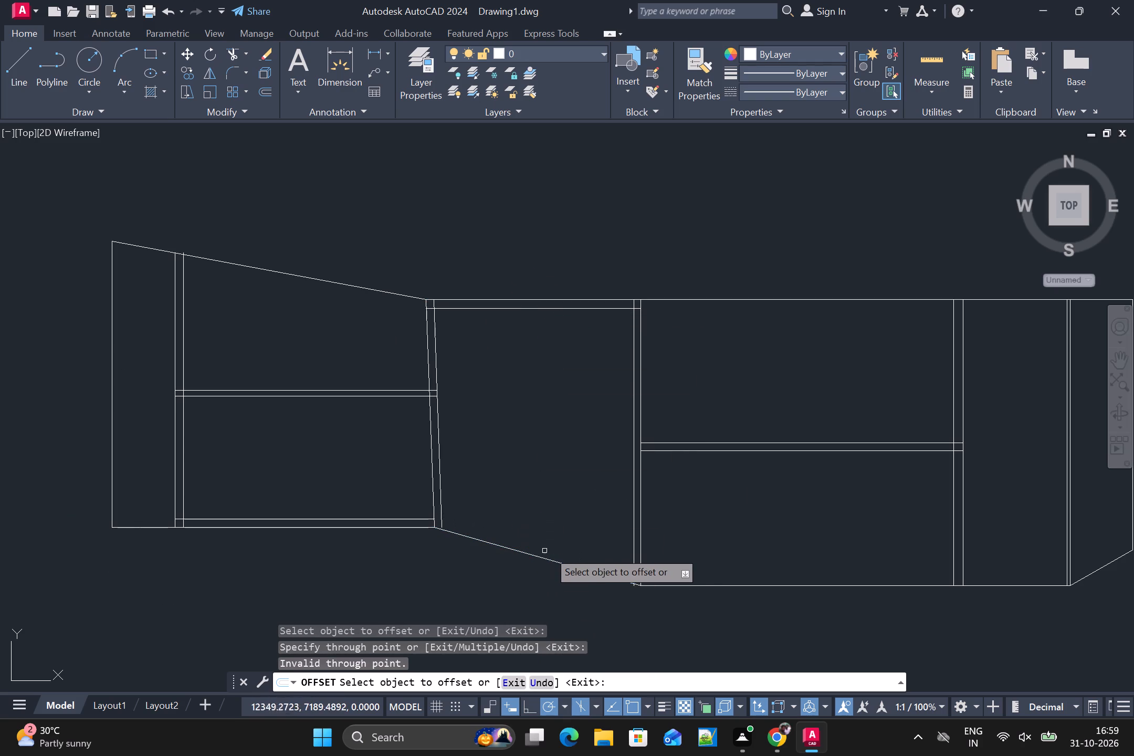
left_click(547, 561)
left_click(549, 554)
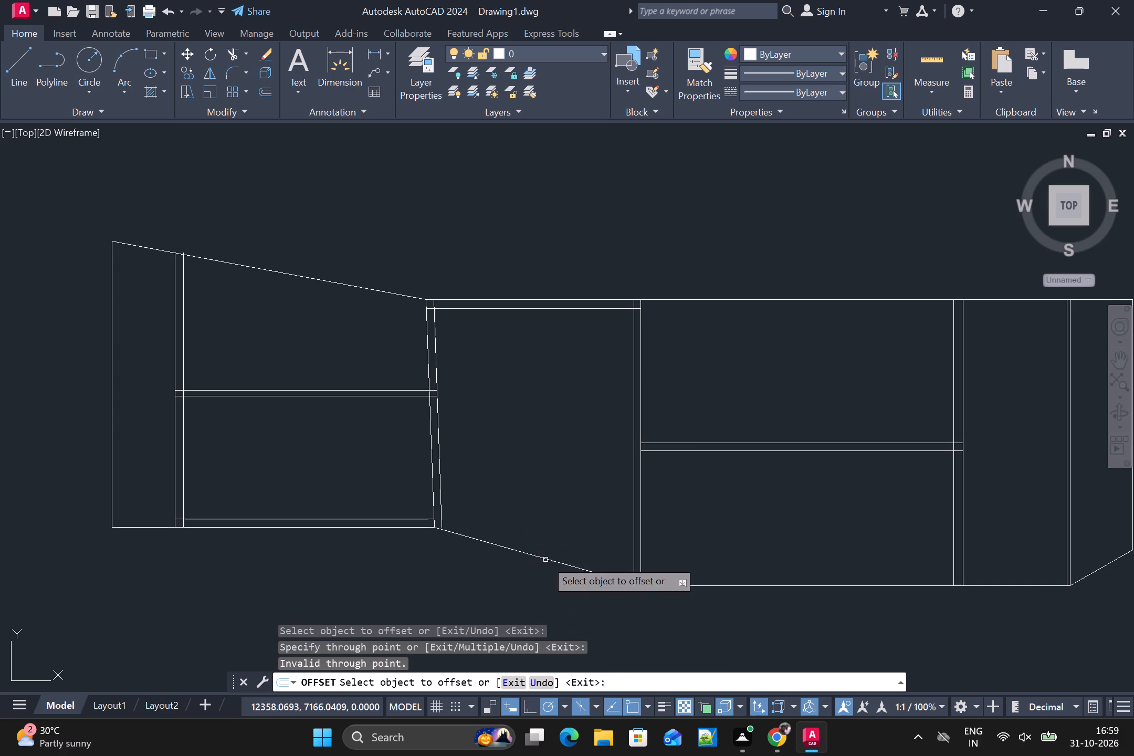
left_click(545, 560)
left_click(551, 555)
left_click(551, 558)
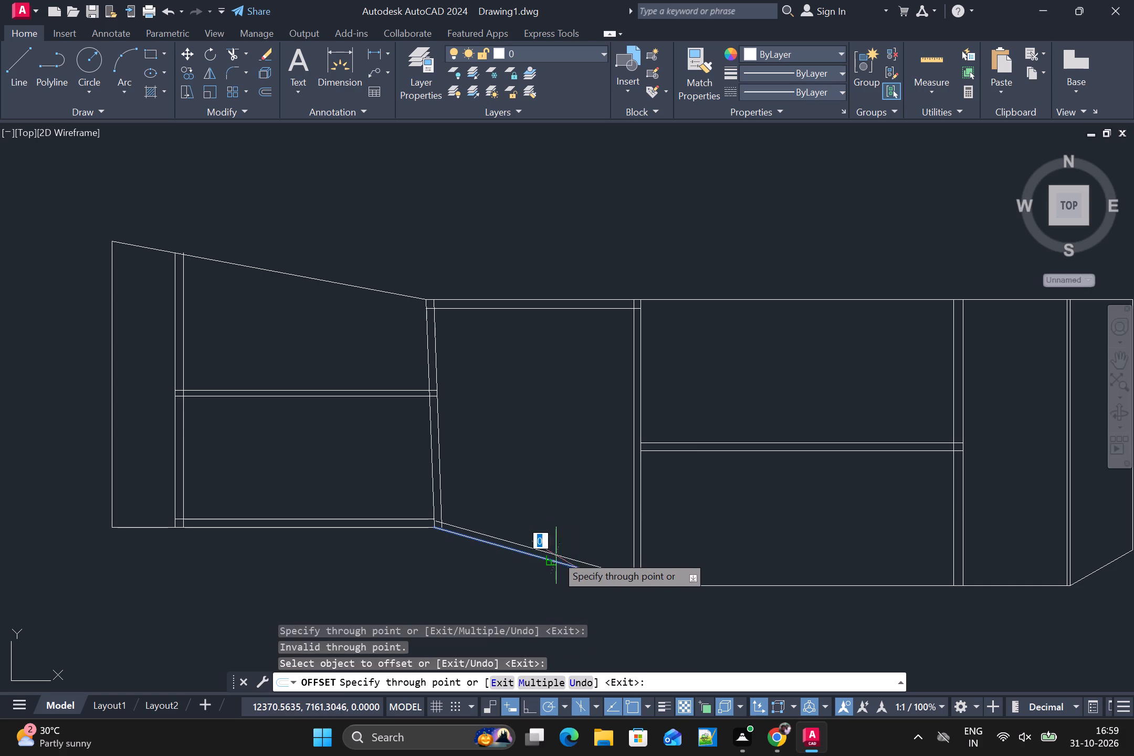
left_click(555, 554)
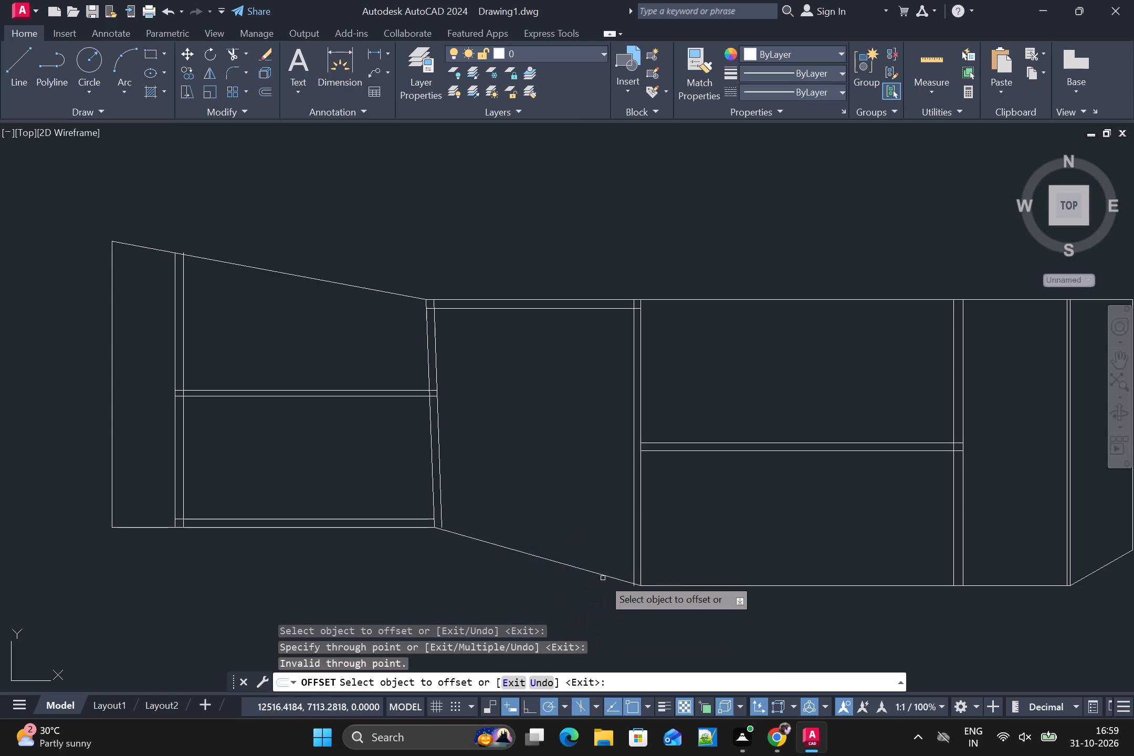
left_click(603, 576)
left_click(603, 570)
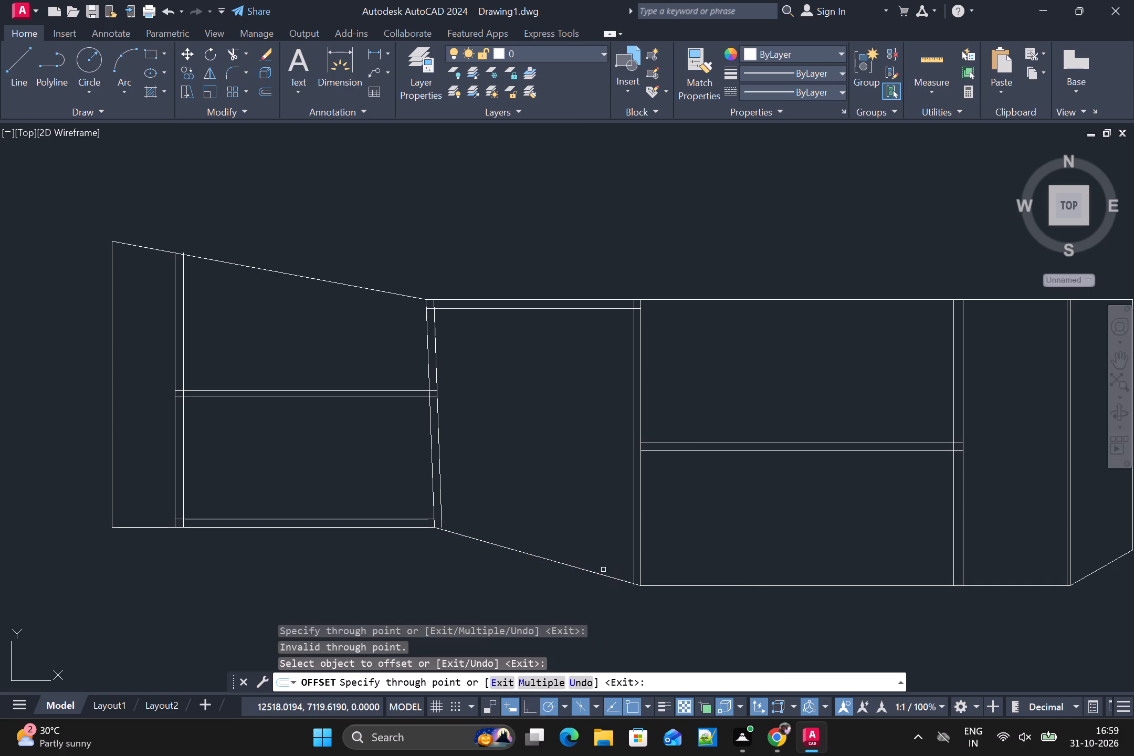
left_click(602, 573)
left_click(602, 567)
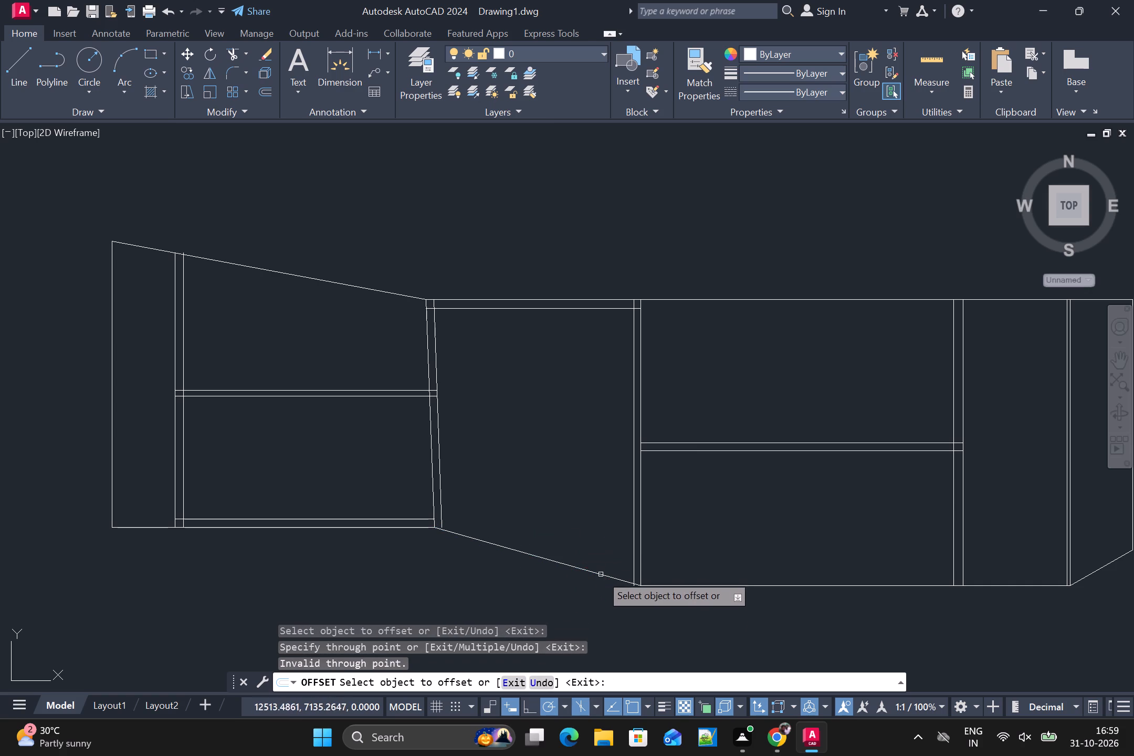
left_click(597, 577)
scroll(603, 566, "up", 2)
left_click(603, 566)
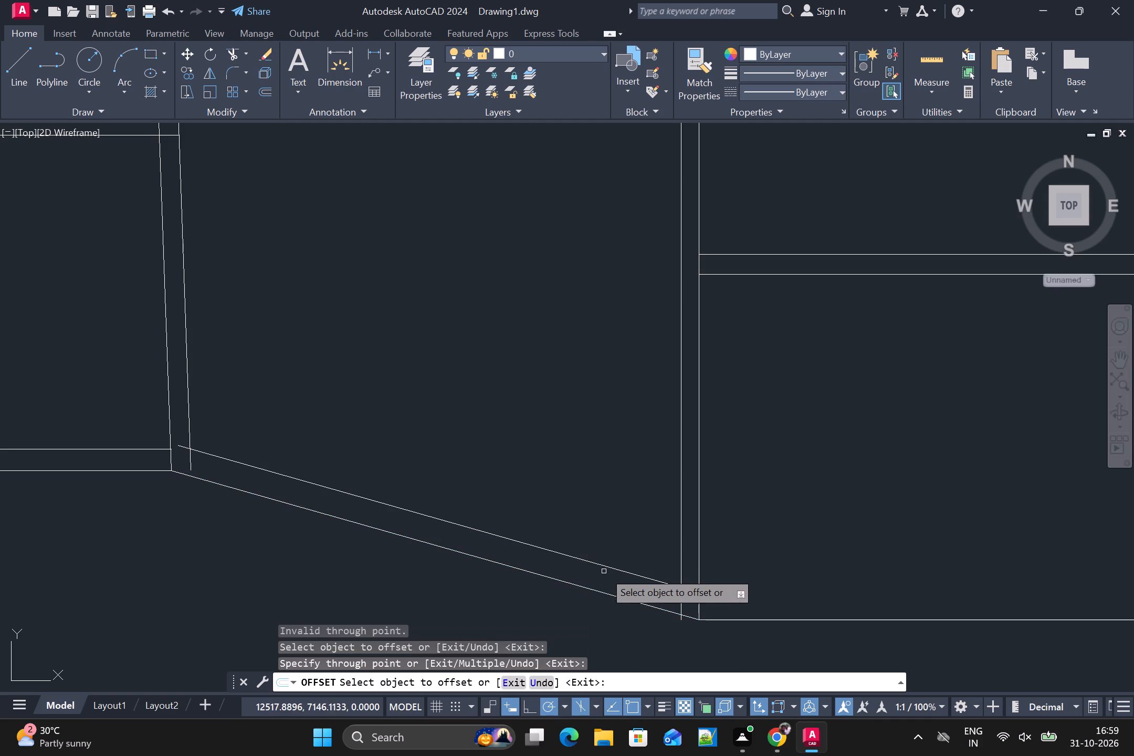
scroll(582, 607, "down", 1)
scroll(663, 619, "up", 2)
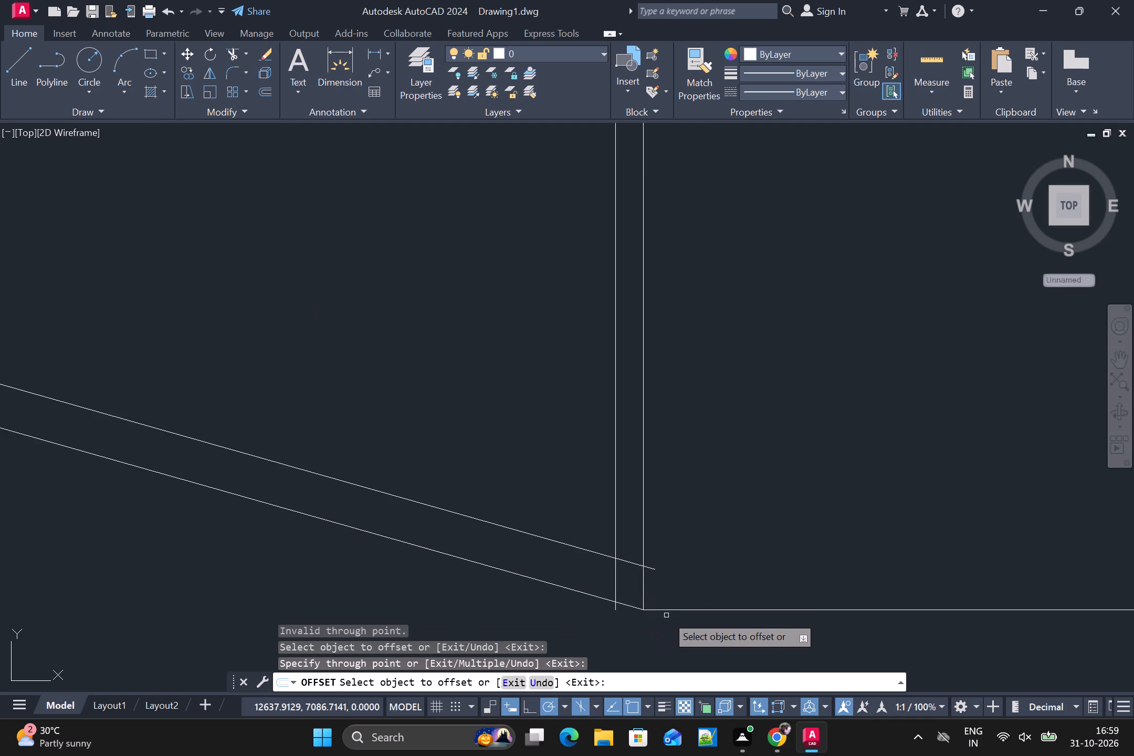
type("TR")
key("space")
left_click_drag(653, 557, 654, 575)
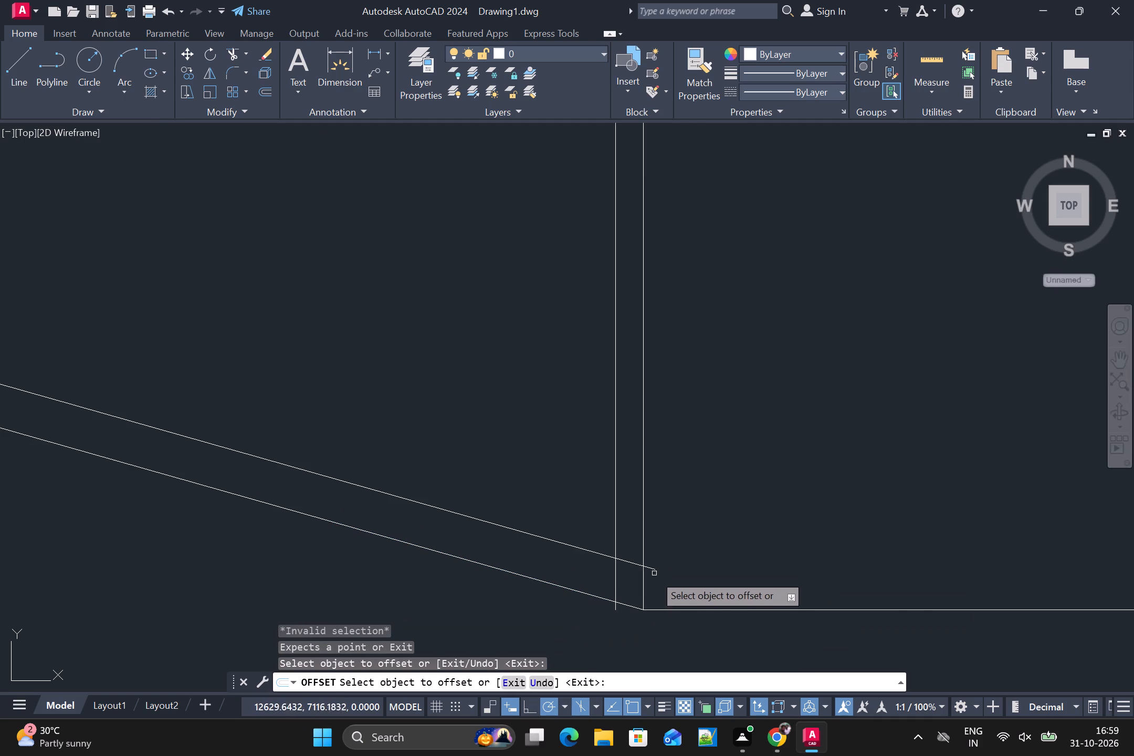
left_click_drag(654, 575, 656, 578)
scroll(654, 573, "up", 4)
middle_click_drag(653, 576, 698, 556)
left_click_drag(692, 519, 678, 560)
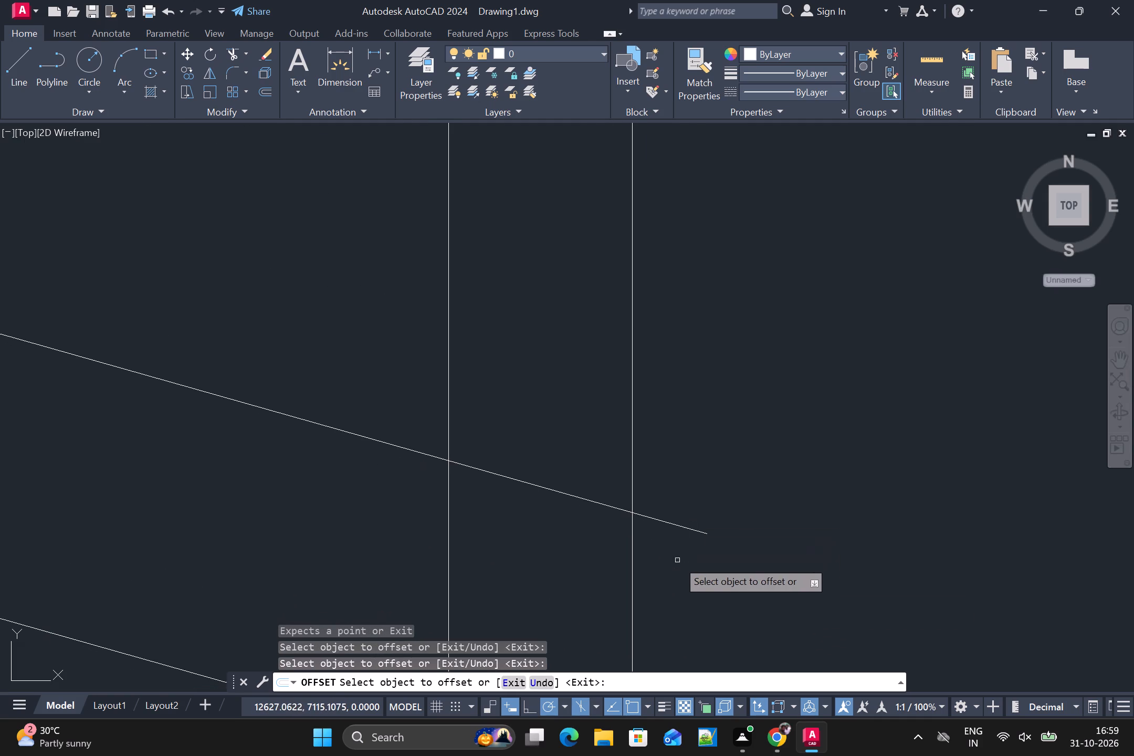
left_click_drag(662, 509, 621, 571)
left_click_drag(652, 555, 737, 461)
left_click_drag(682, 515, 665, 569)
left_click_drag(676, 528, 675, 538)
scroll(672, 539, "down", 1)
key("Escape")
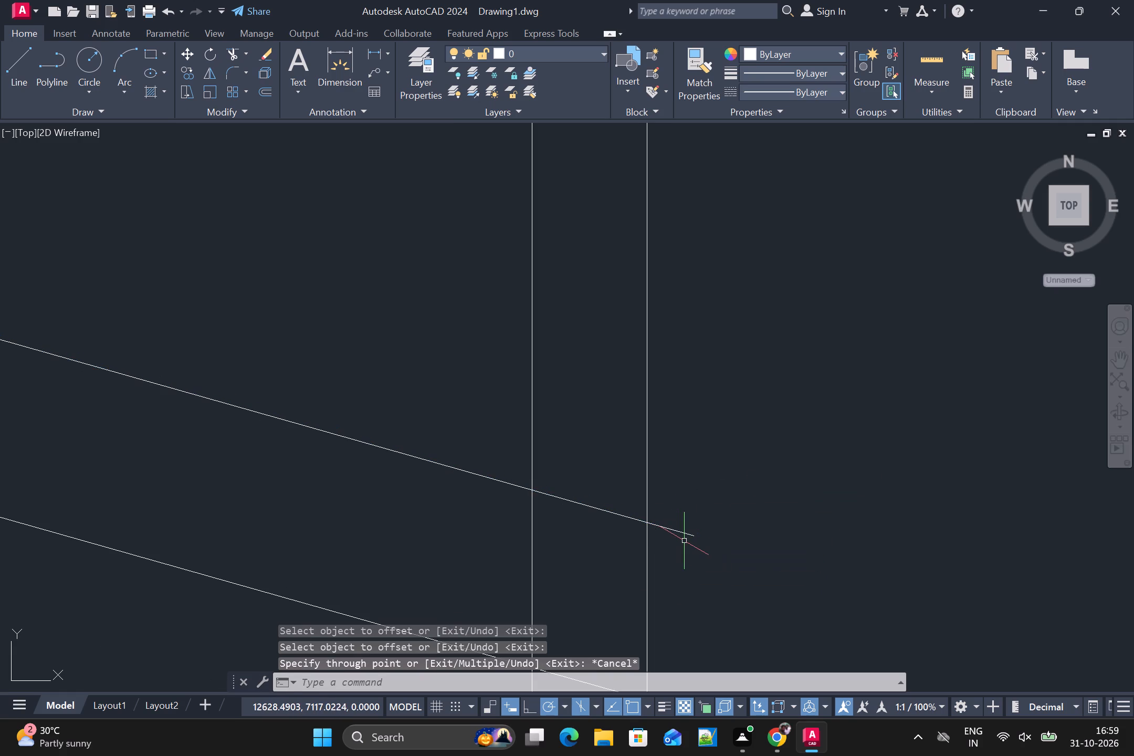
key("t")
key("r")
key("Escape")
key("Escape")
Trim the new sloping line's overhangs at both side lines and the vertical line's stub below the sloping bottom edge.
type("TR")
key("space")
left_click_drag(677, 514, 676, 544)
scroll(686, 545, "down", 3)
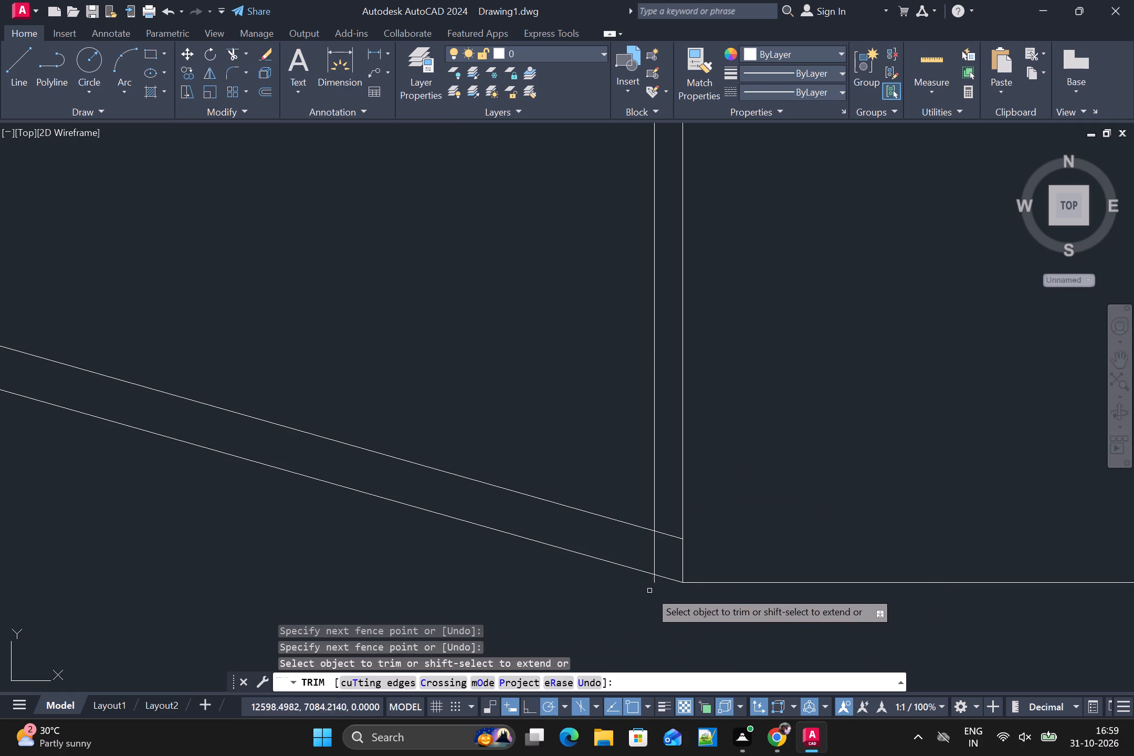
scroll(654, 589, "up", 3)
left_click_drag(675, 572, 610, 556)
scroll(711, 579, "down", 4)
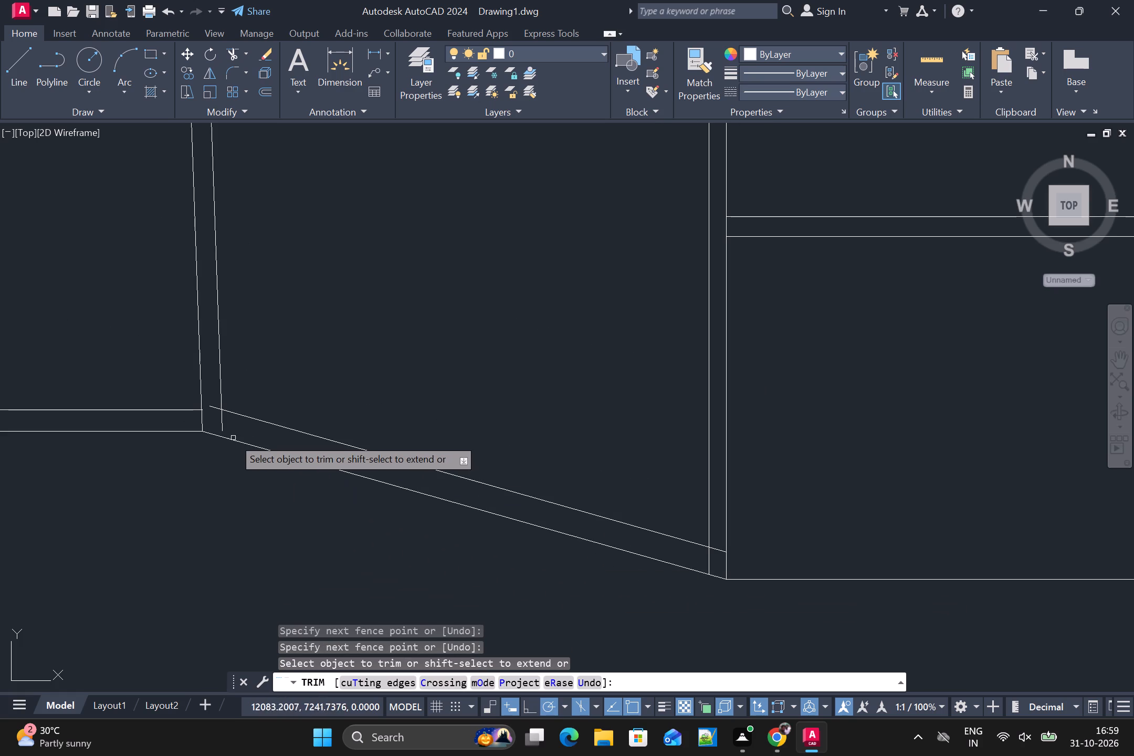
scroll(225, 421, "up", 2)
left_click_drag(205, 377, 201, 406)
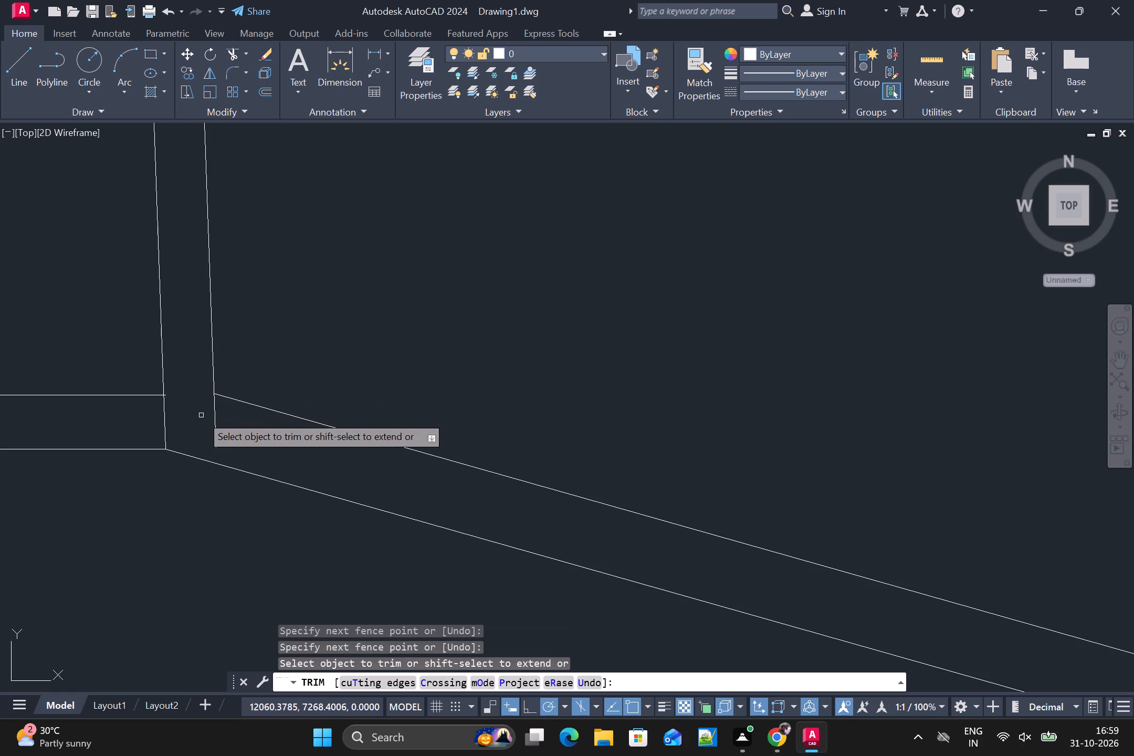
key("Escape")
Draw a short line about 7 mm long from the inner slanted side line's lower end to the sloping bottom edge.
key("l")
key("space")
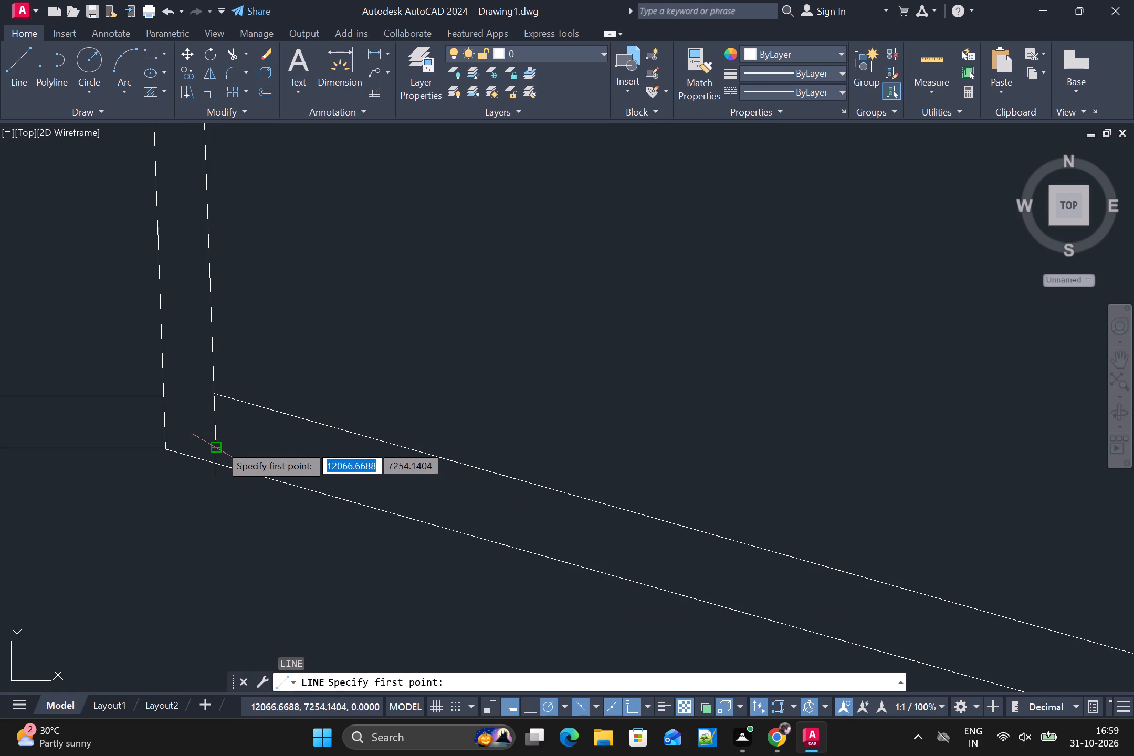
left_click(215, 447)
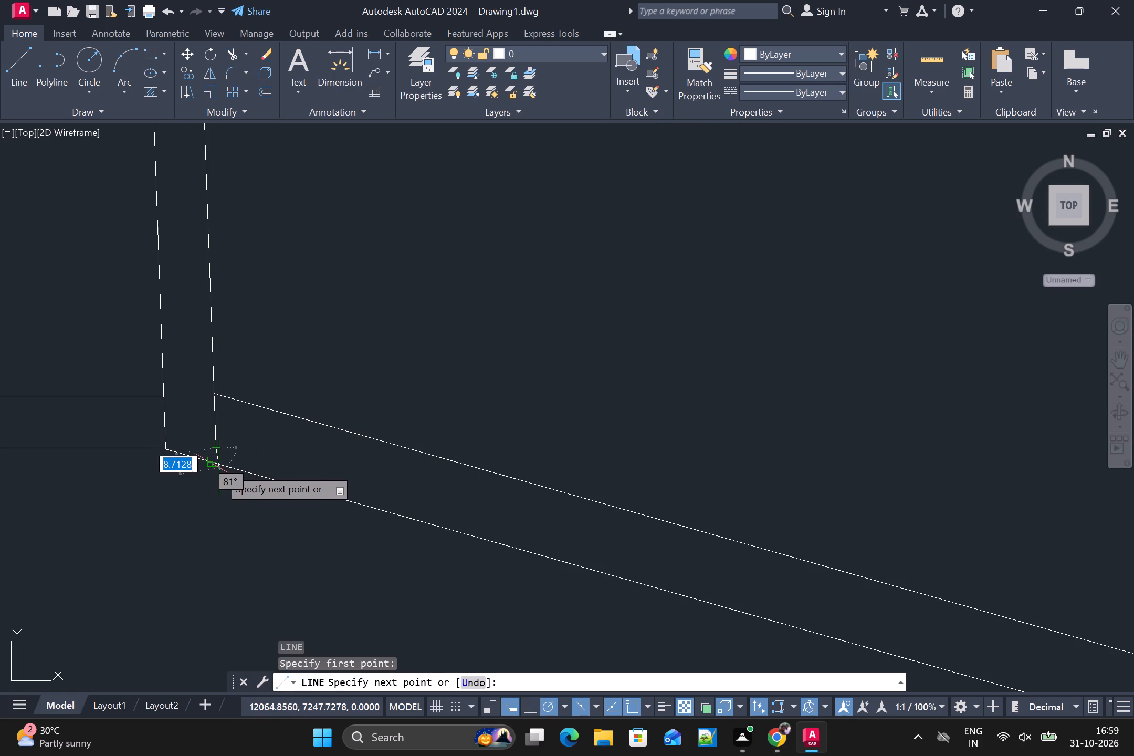
scroll(218, 464, "up", 3)
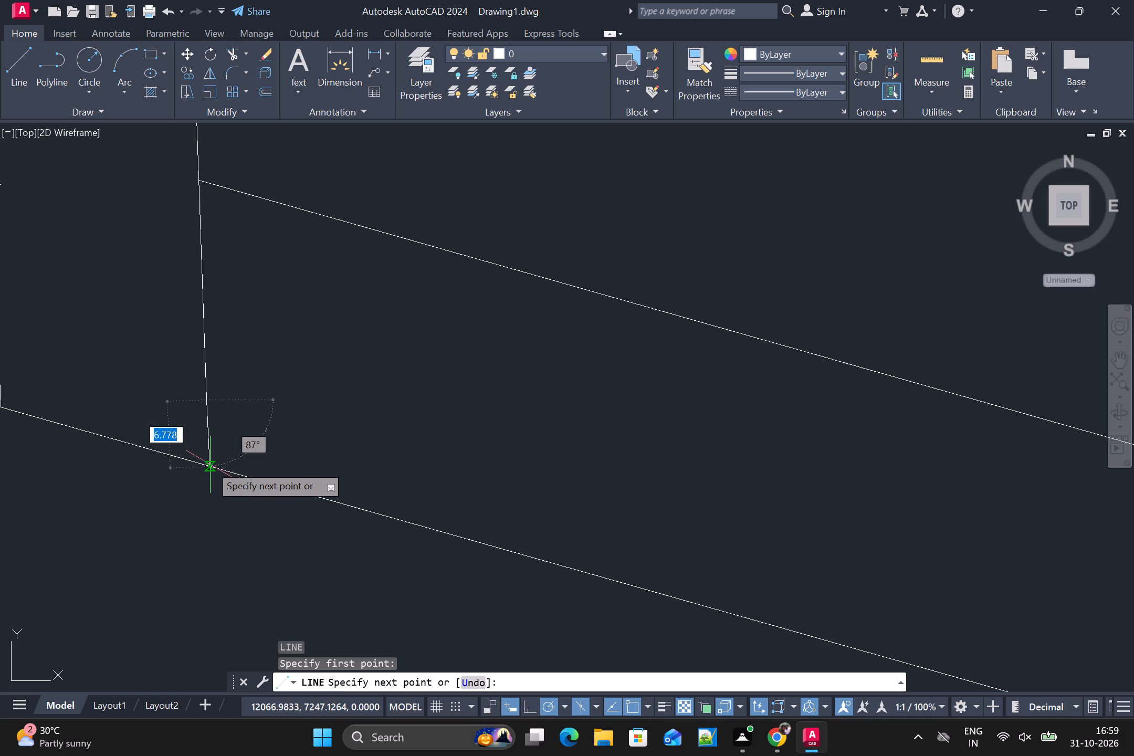
left_click(211, 470)
key("space")
scroll(274, 476, "down", 3)
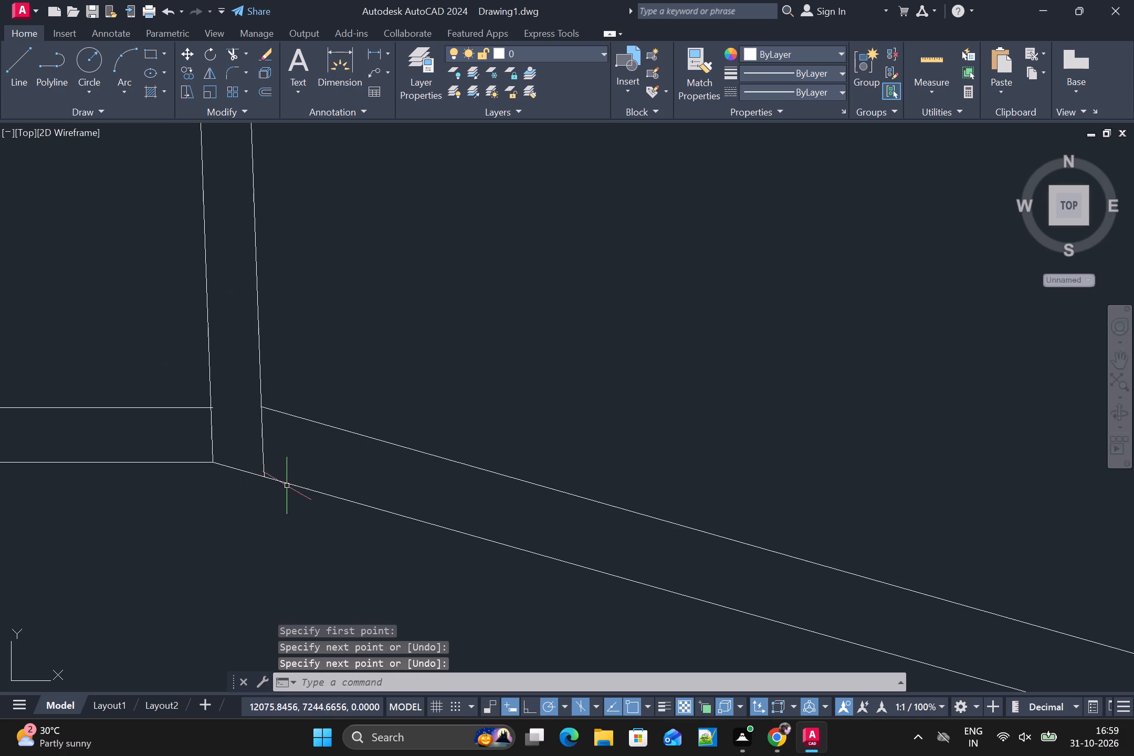
Draw a separate horizontal line about 450 mm long below the middle of the run of cabinet faces.
scroll(326, 541, "down", 4)
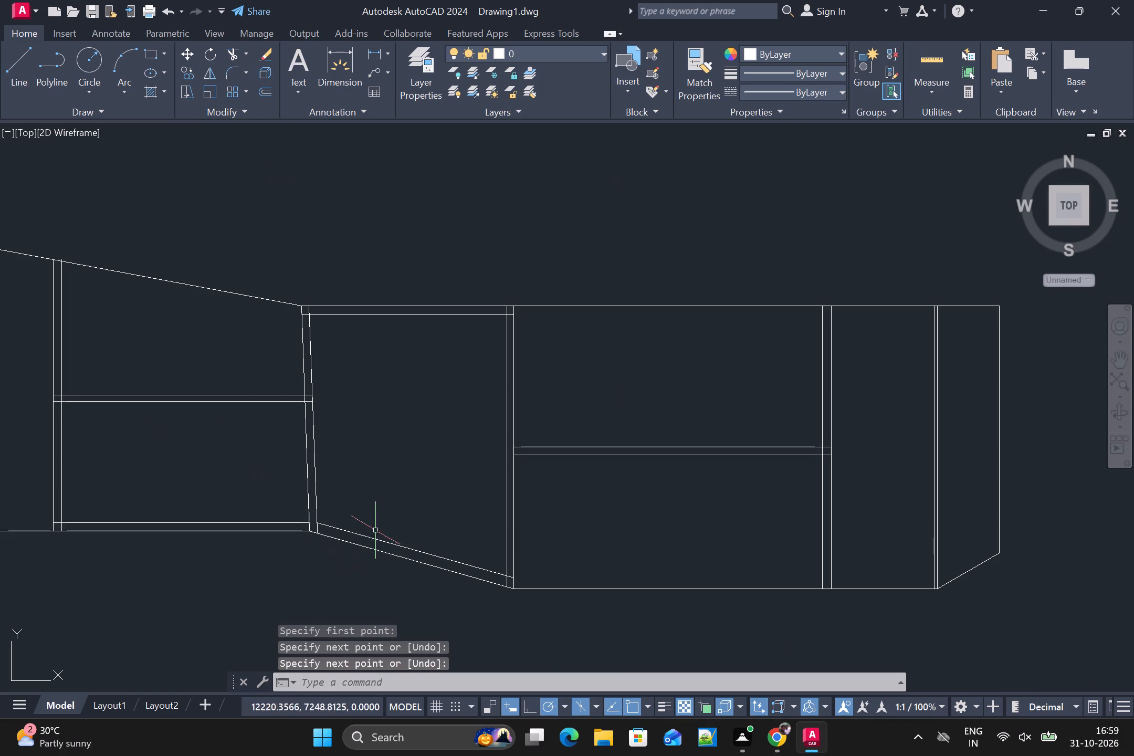
scroll(409, 521, "down", 2)
scroll(414, 530, "up", 1)
middle_click_drag(409, 527, 338, 478)
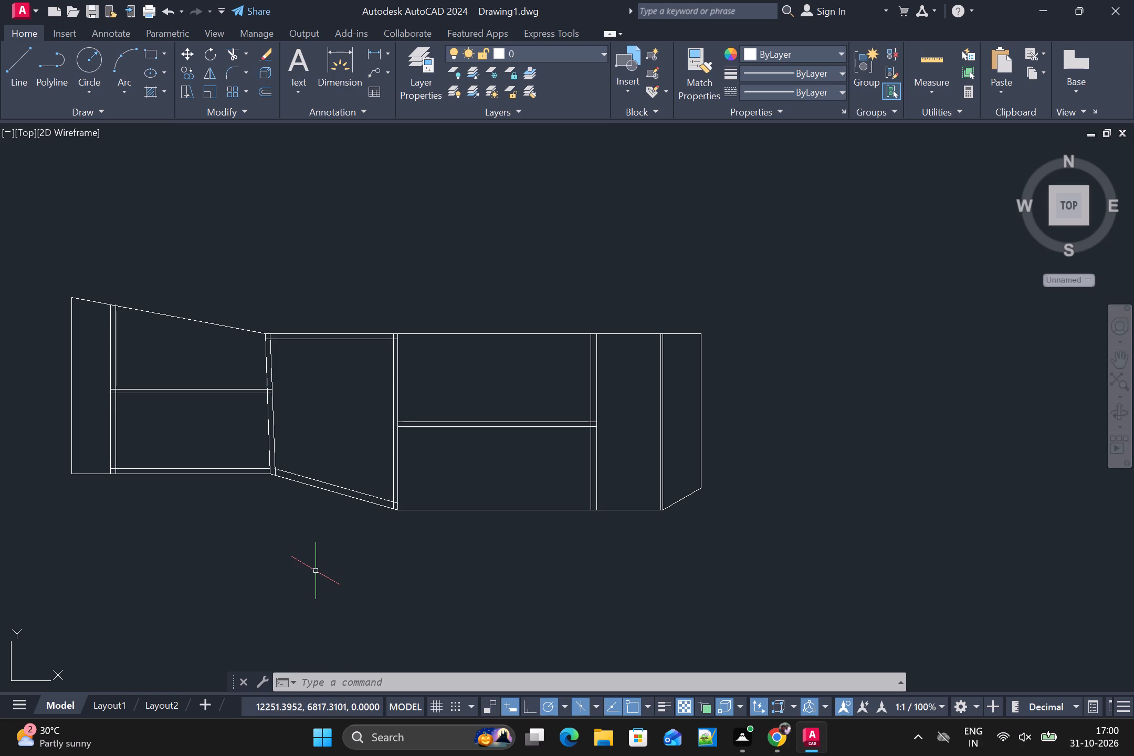
key("l")
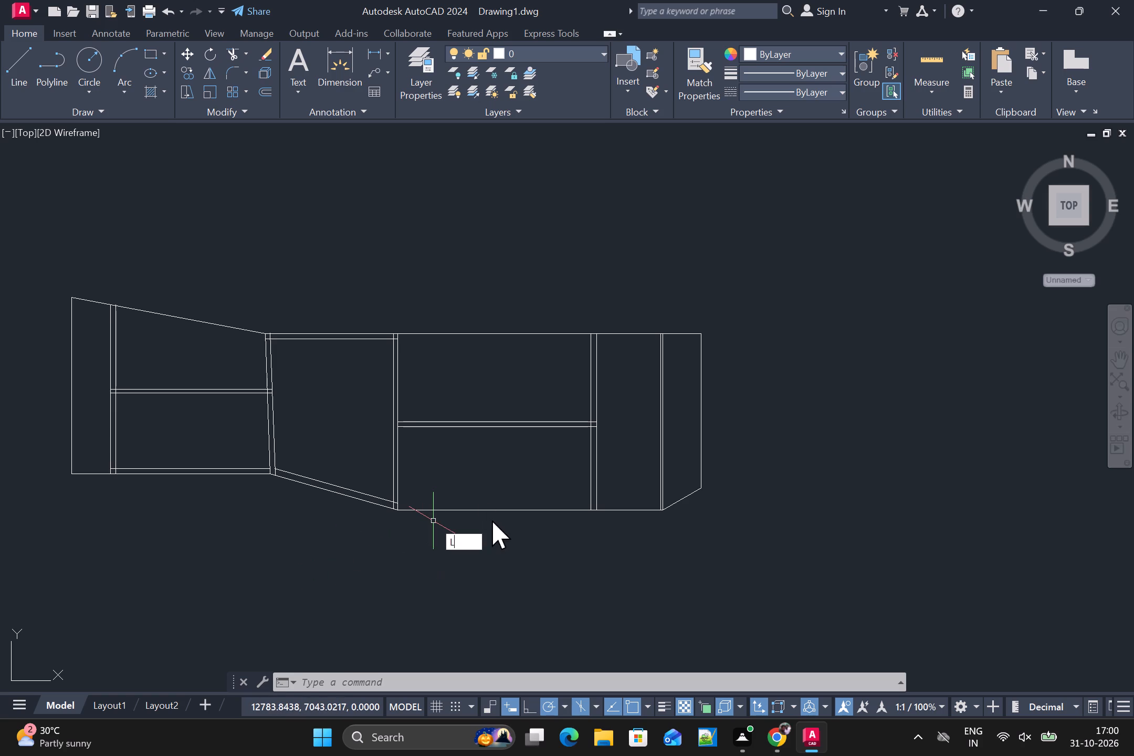
key("space")
left_click(484, 562)
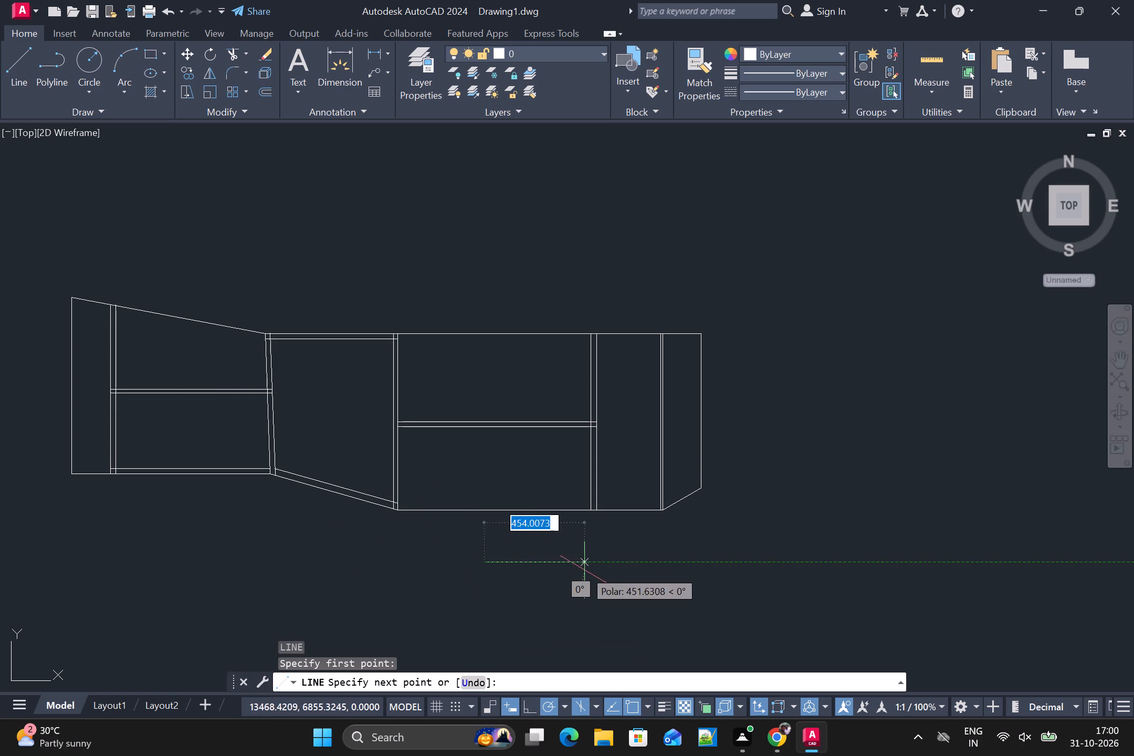
left_click(584, 570)
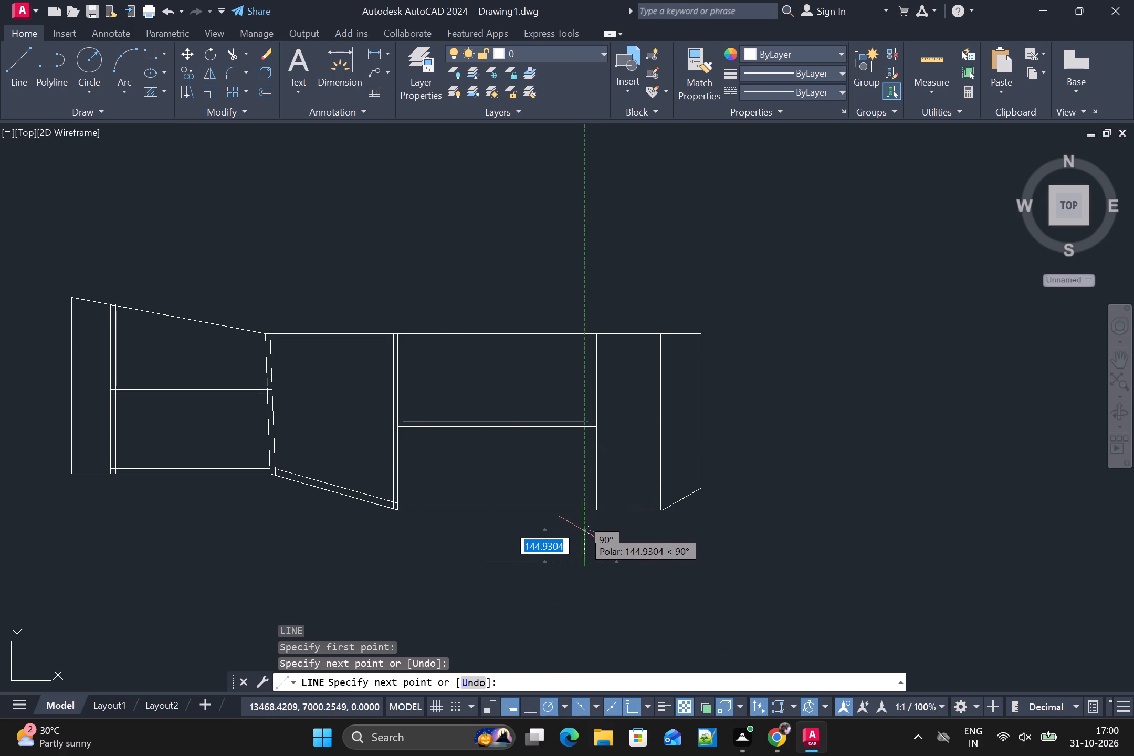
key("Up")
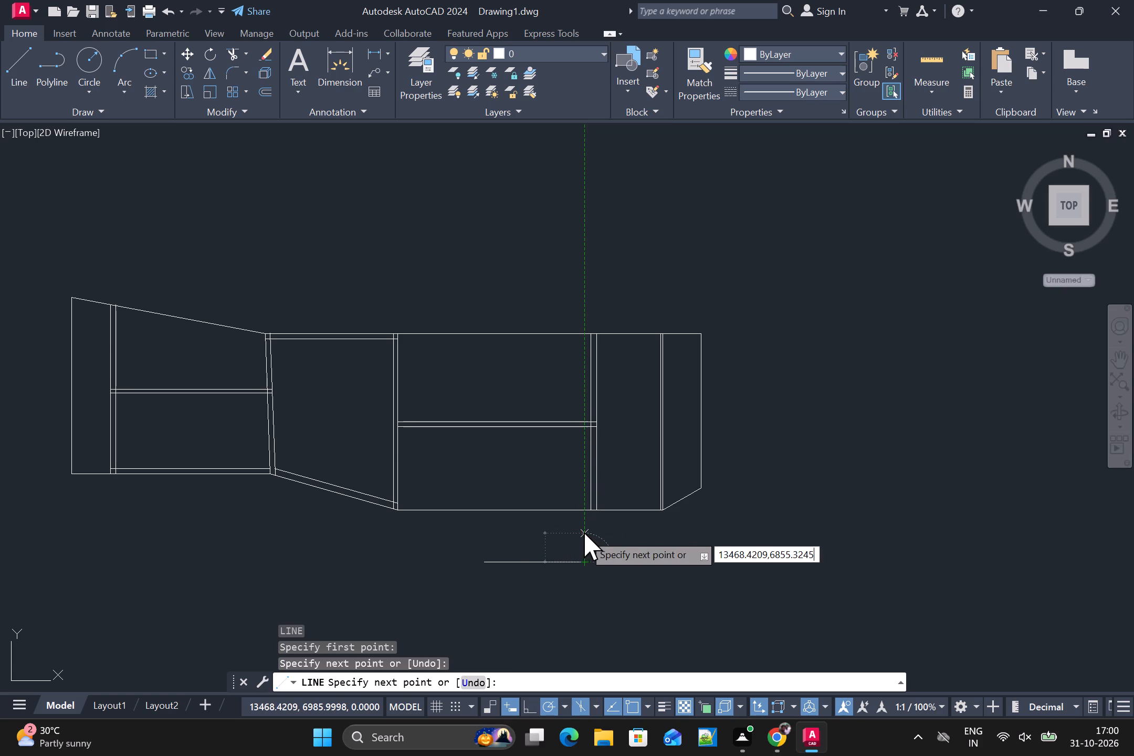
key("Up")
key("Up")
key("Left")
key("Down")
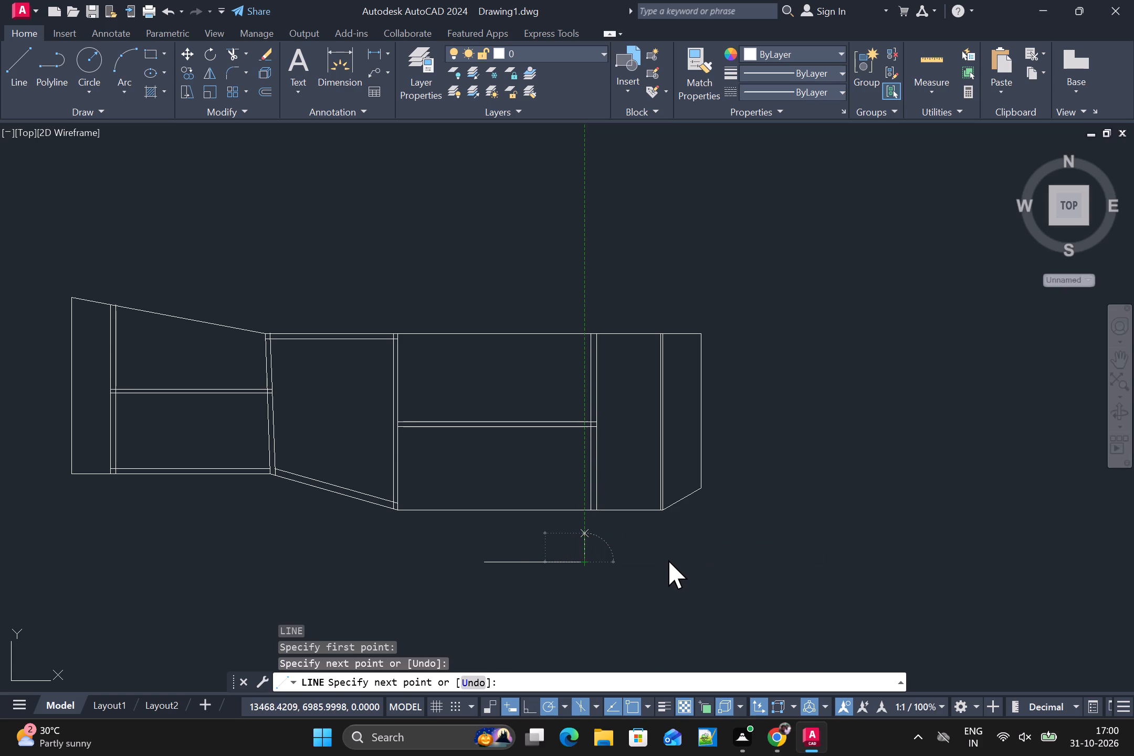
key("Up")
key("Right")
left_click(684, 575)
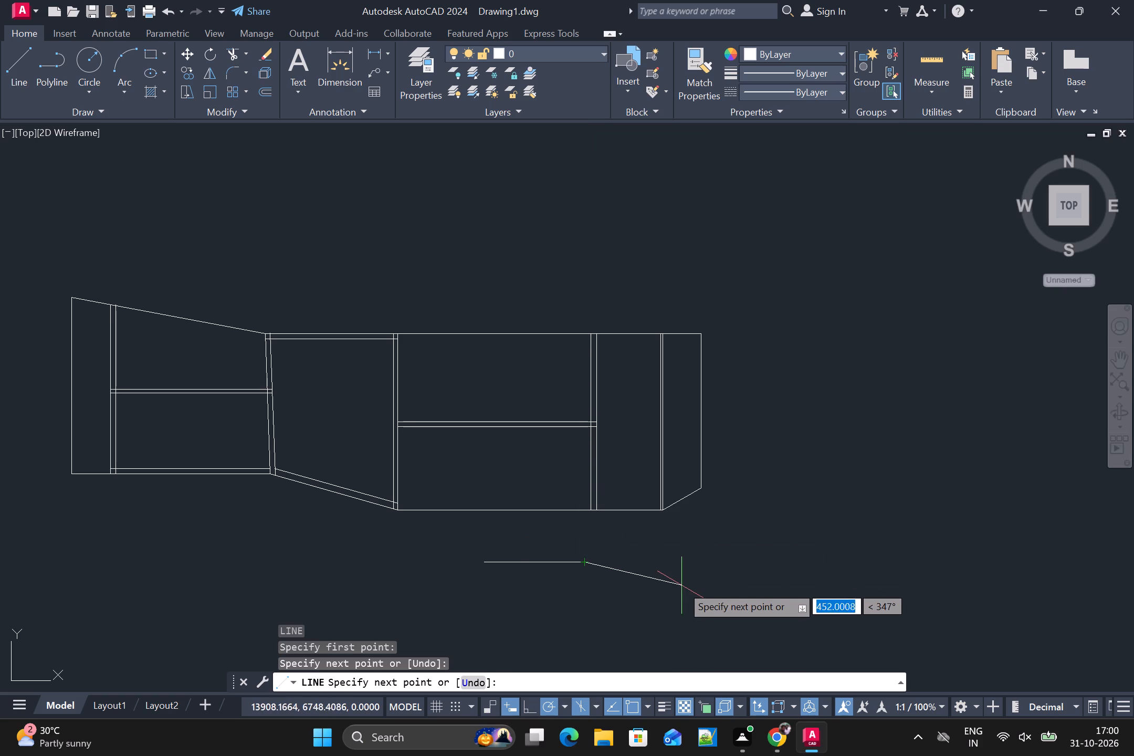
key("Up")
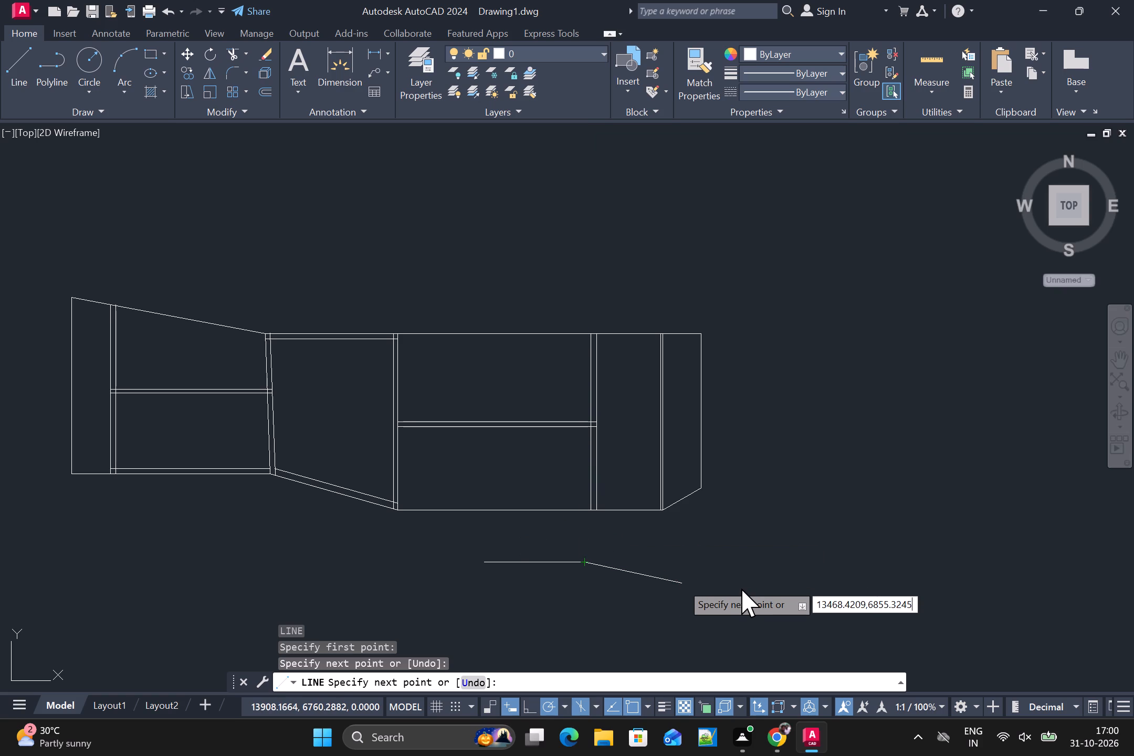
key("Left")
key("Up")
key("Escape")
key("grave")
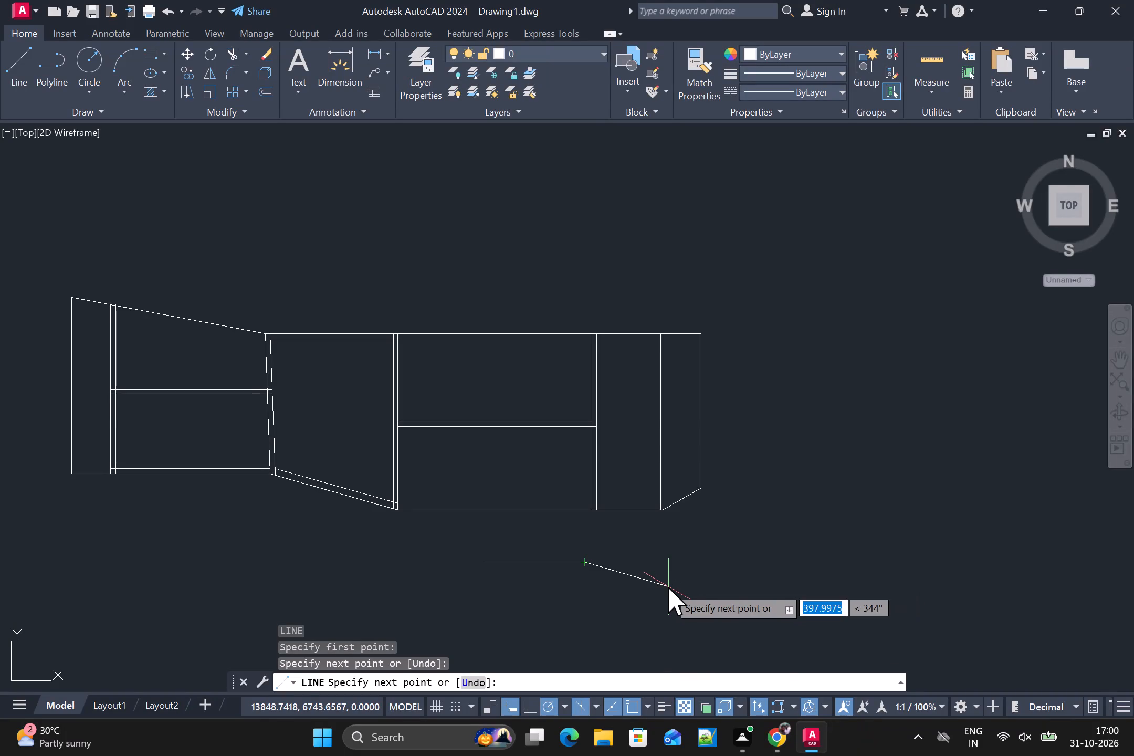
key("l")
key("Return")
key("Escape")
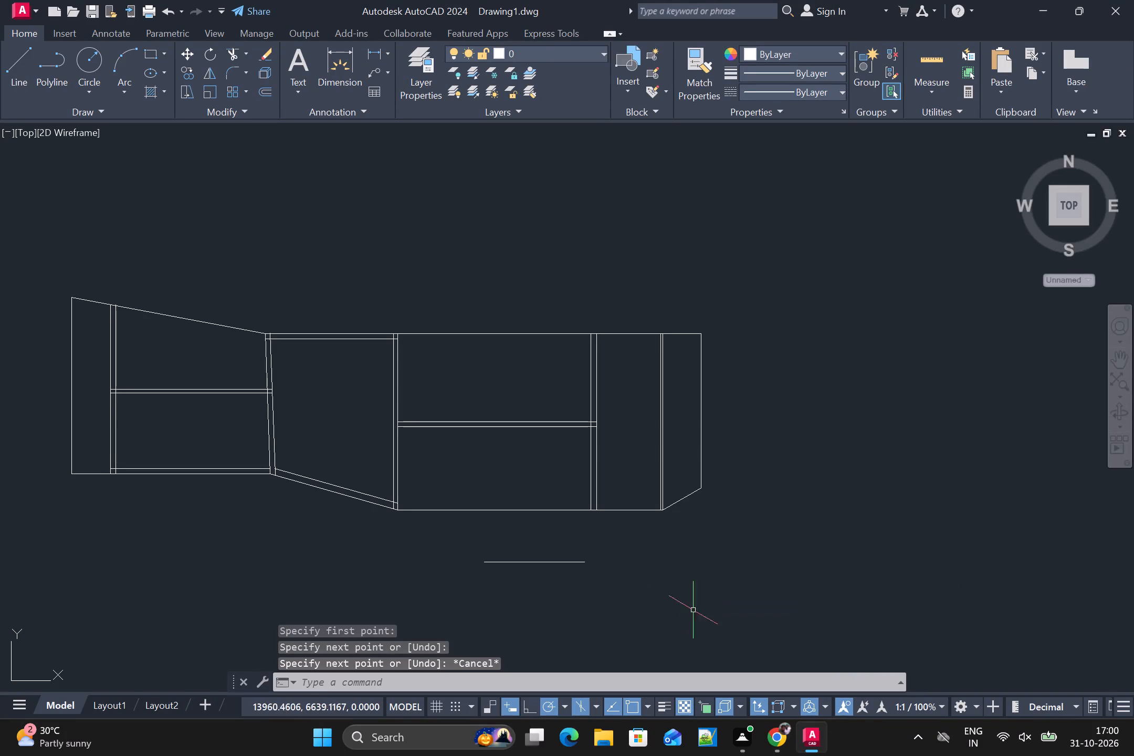
Start another line below the run of cabinet faces.
key("l")
key("Return")
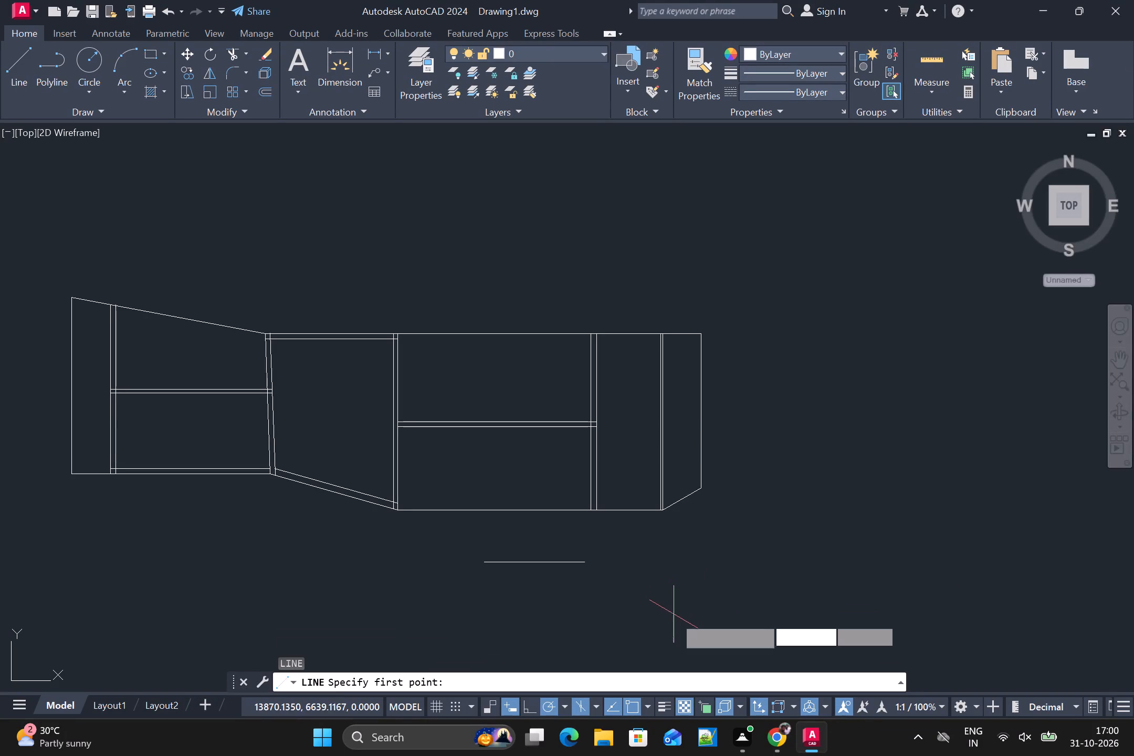
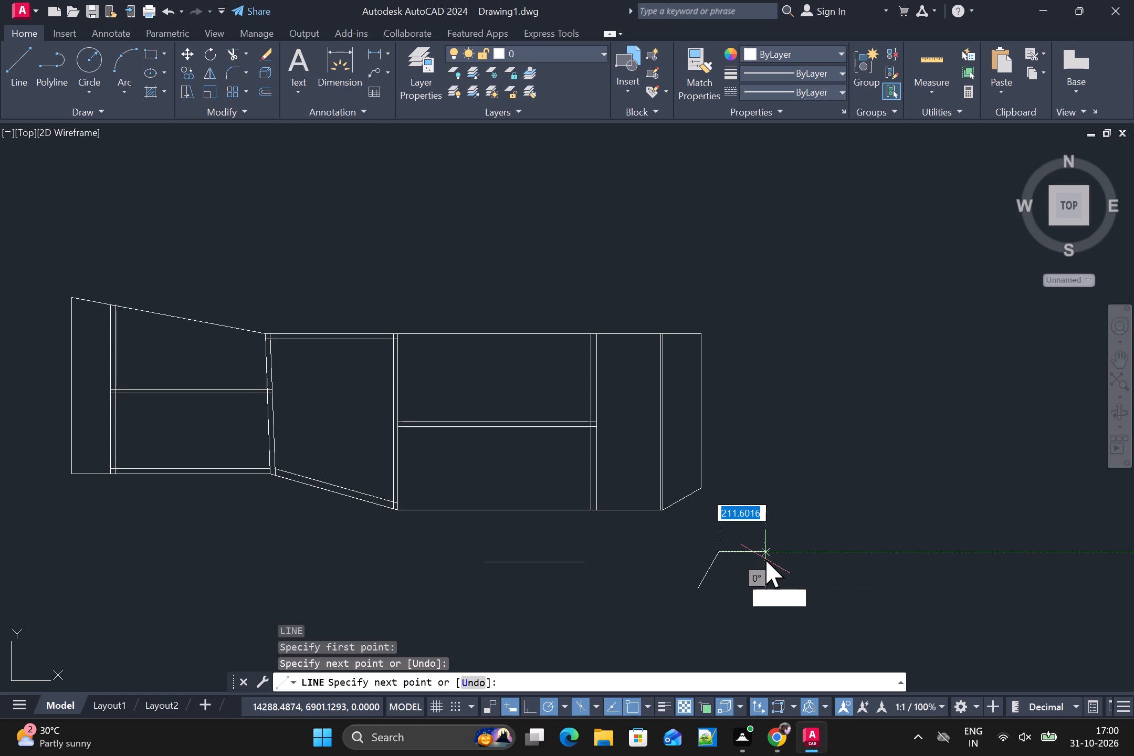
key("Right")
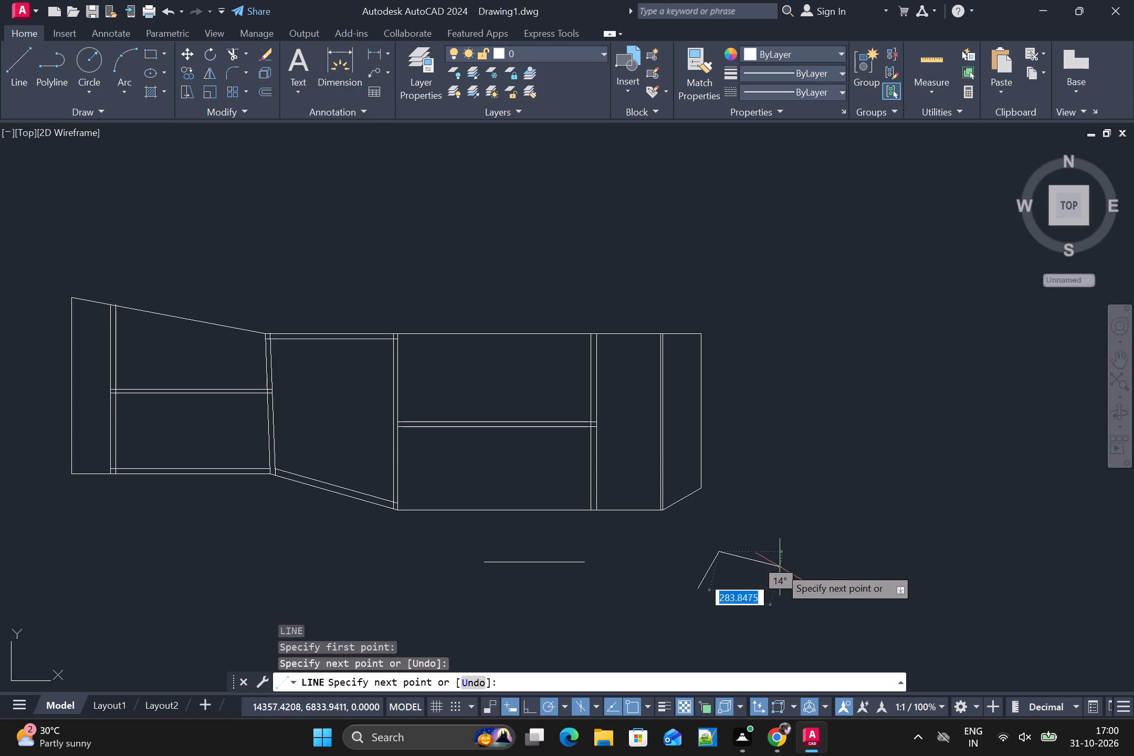
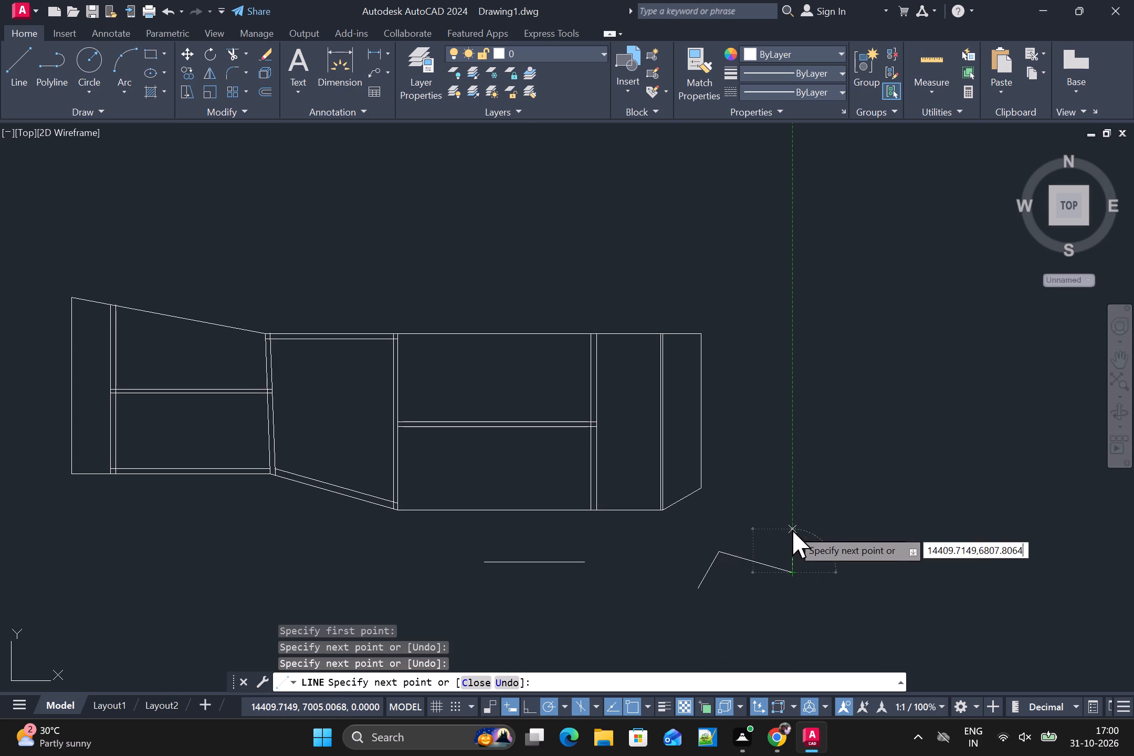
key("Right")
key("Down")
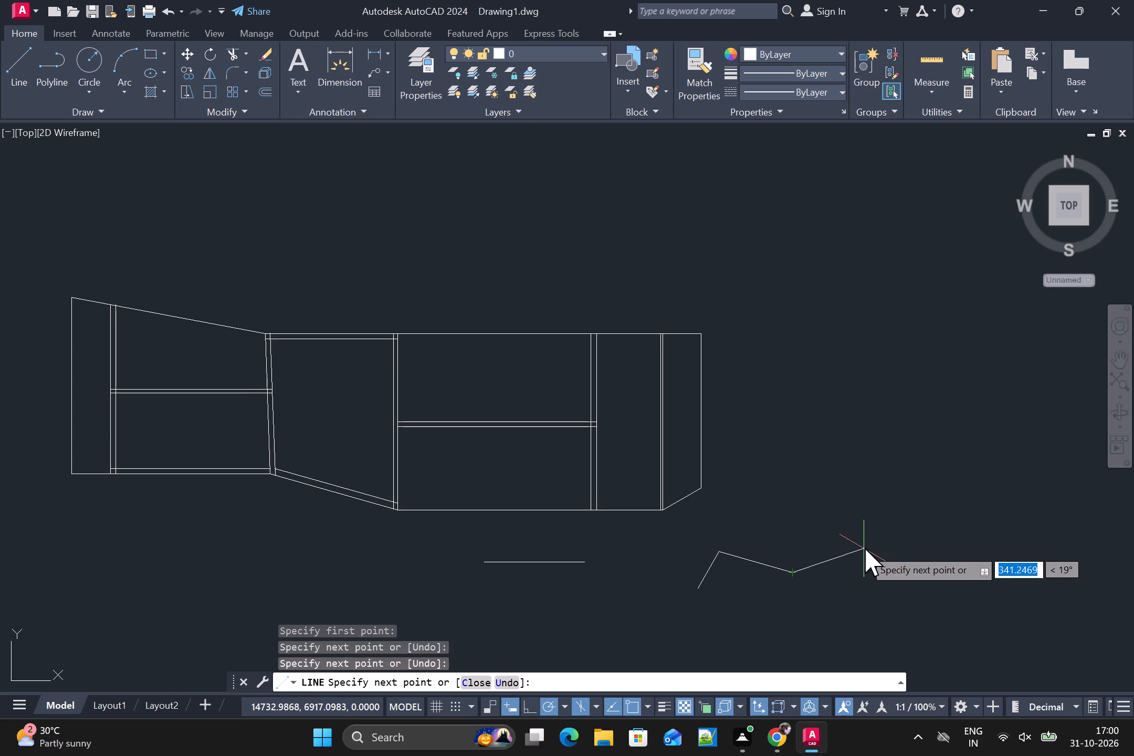
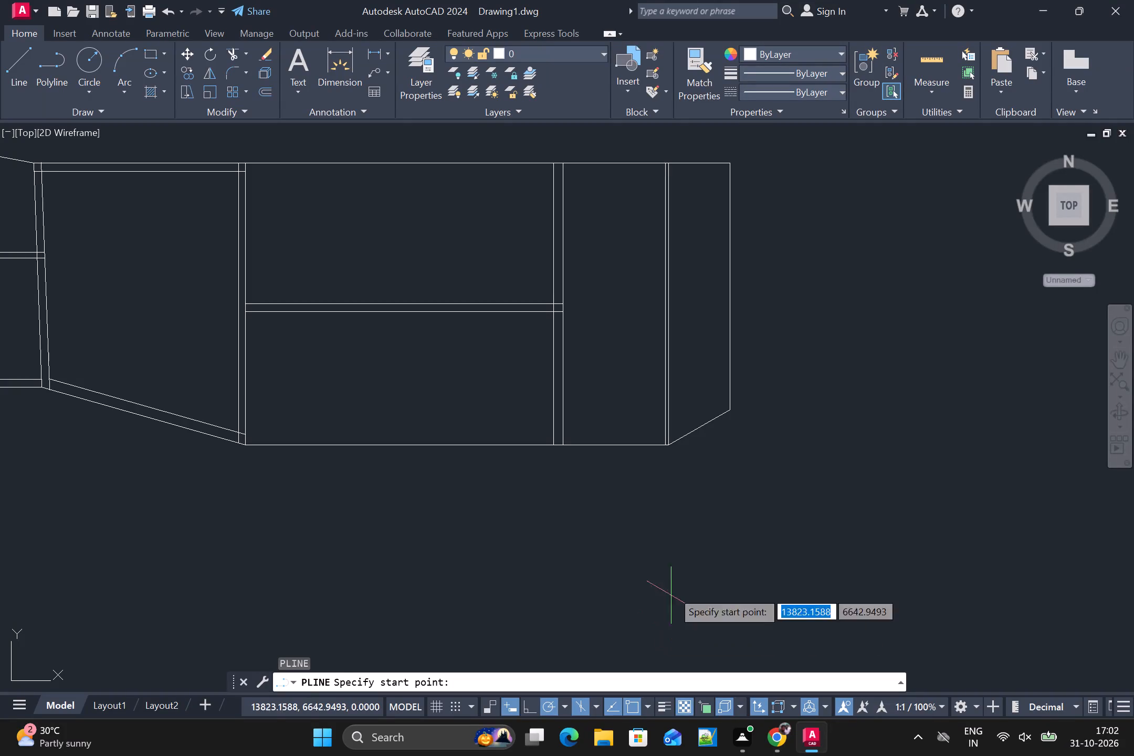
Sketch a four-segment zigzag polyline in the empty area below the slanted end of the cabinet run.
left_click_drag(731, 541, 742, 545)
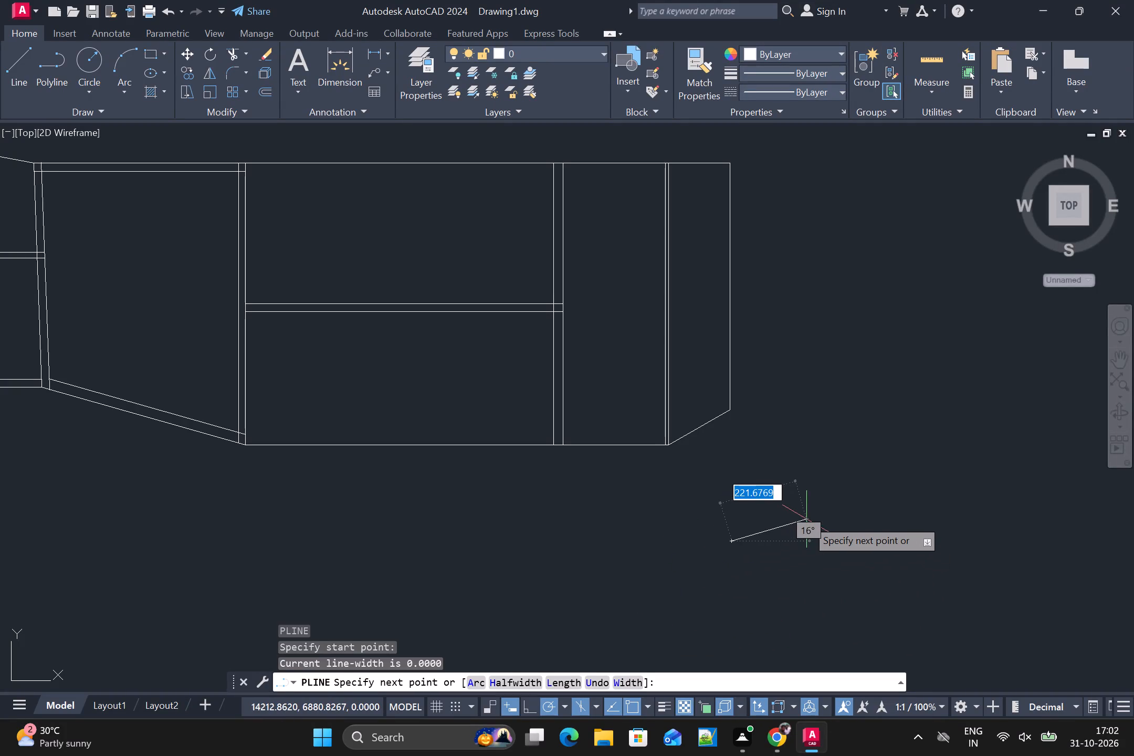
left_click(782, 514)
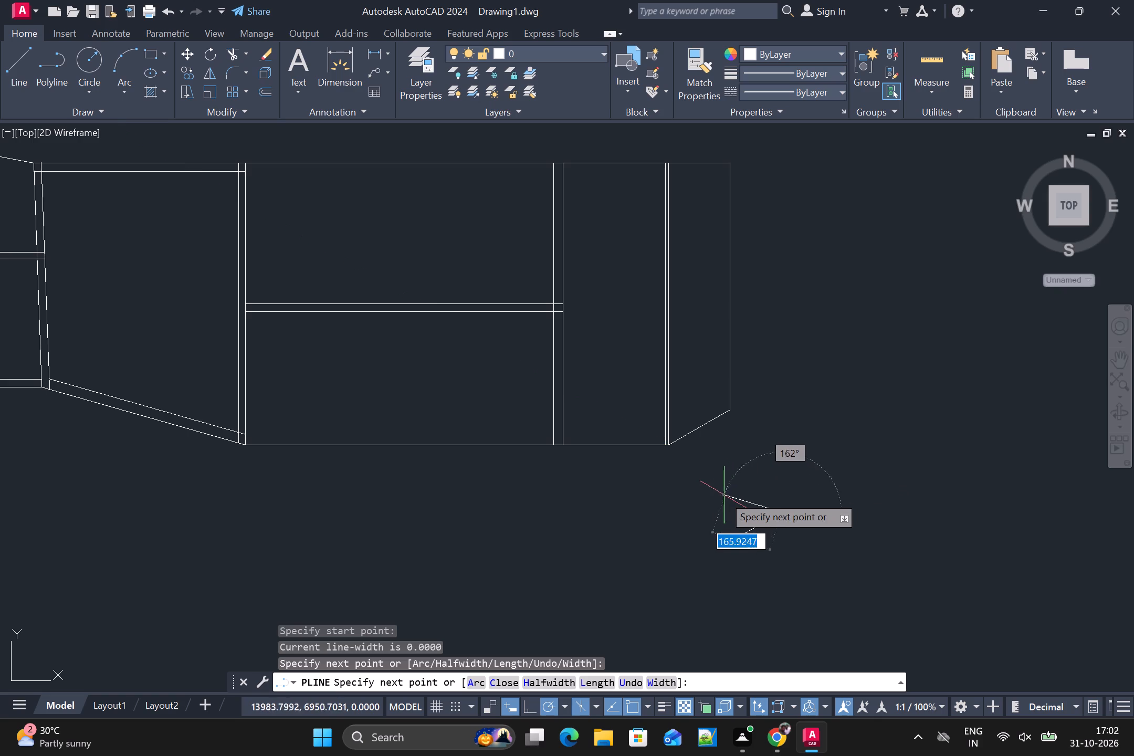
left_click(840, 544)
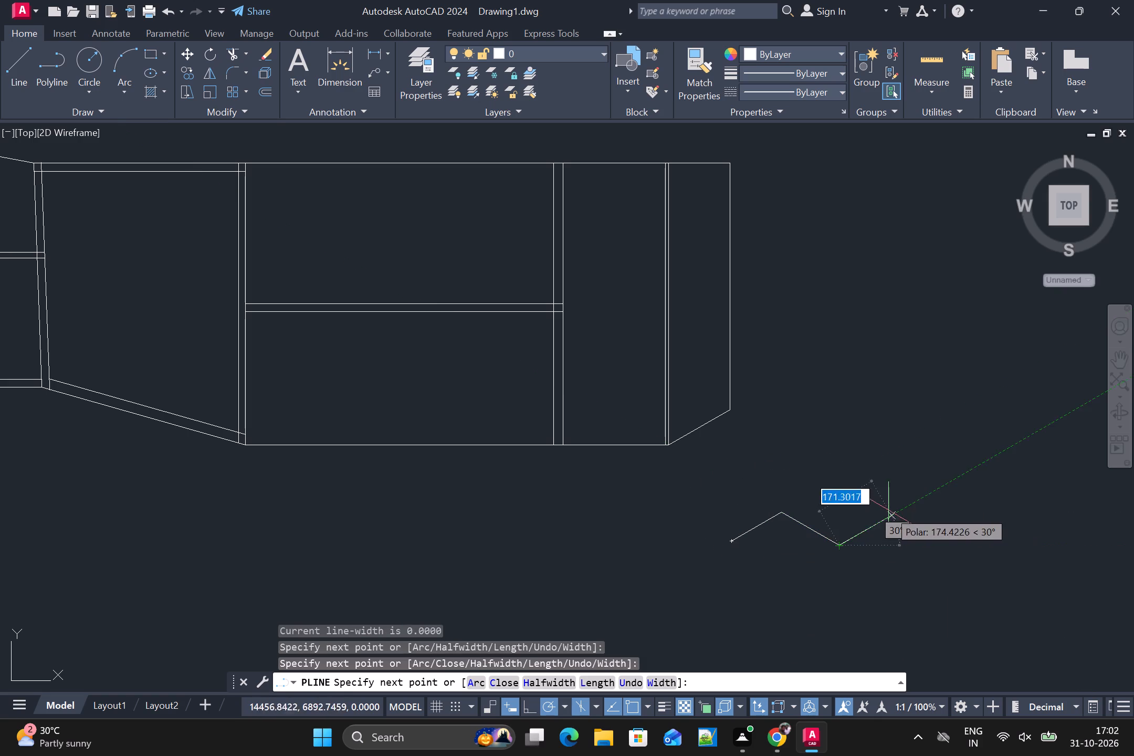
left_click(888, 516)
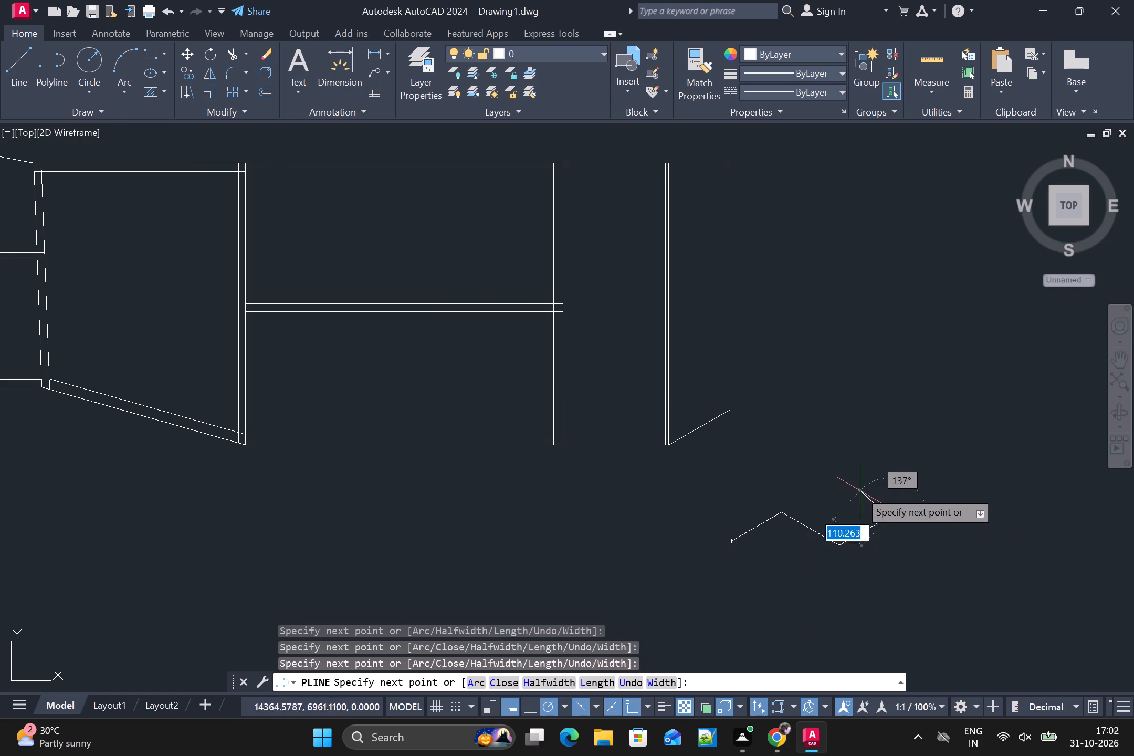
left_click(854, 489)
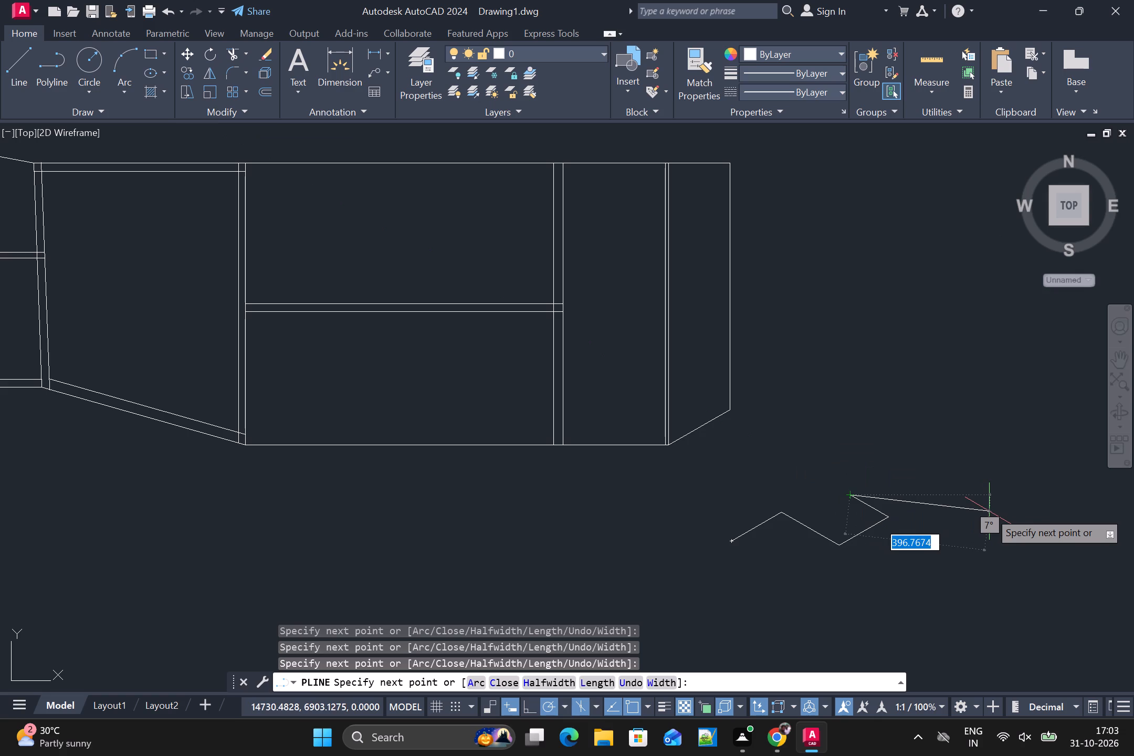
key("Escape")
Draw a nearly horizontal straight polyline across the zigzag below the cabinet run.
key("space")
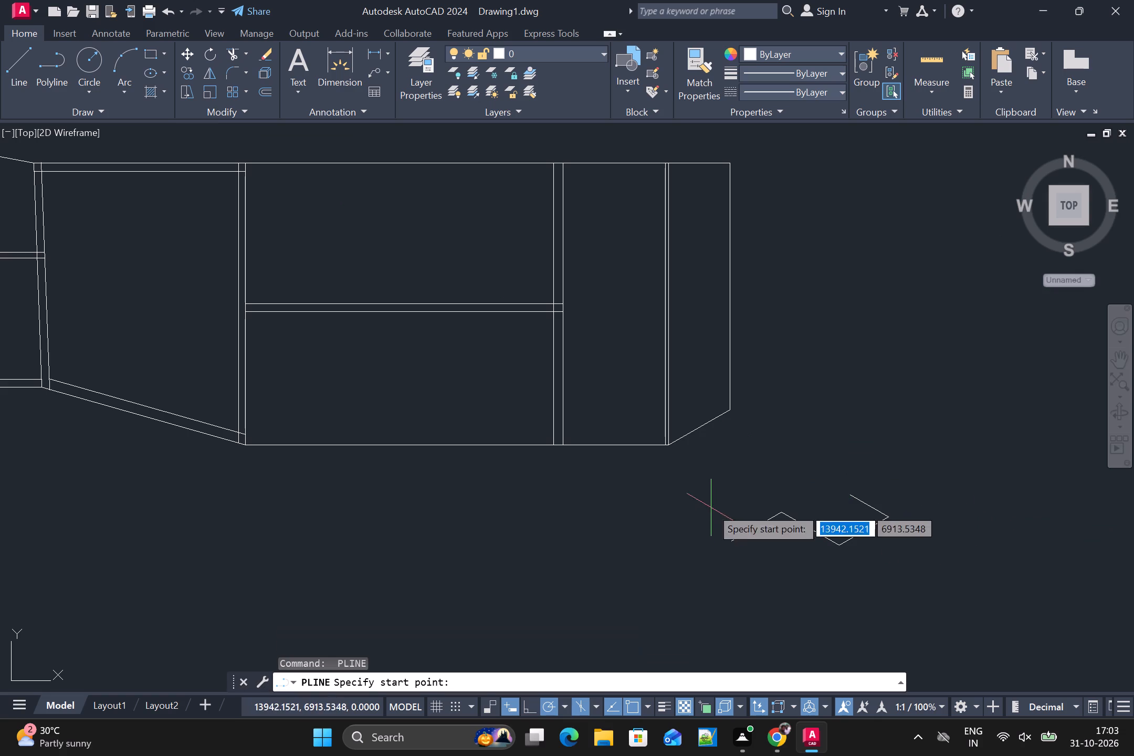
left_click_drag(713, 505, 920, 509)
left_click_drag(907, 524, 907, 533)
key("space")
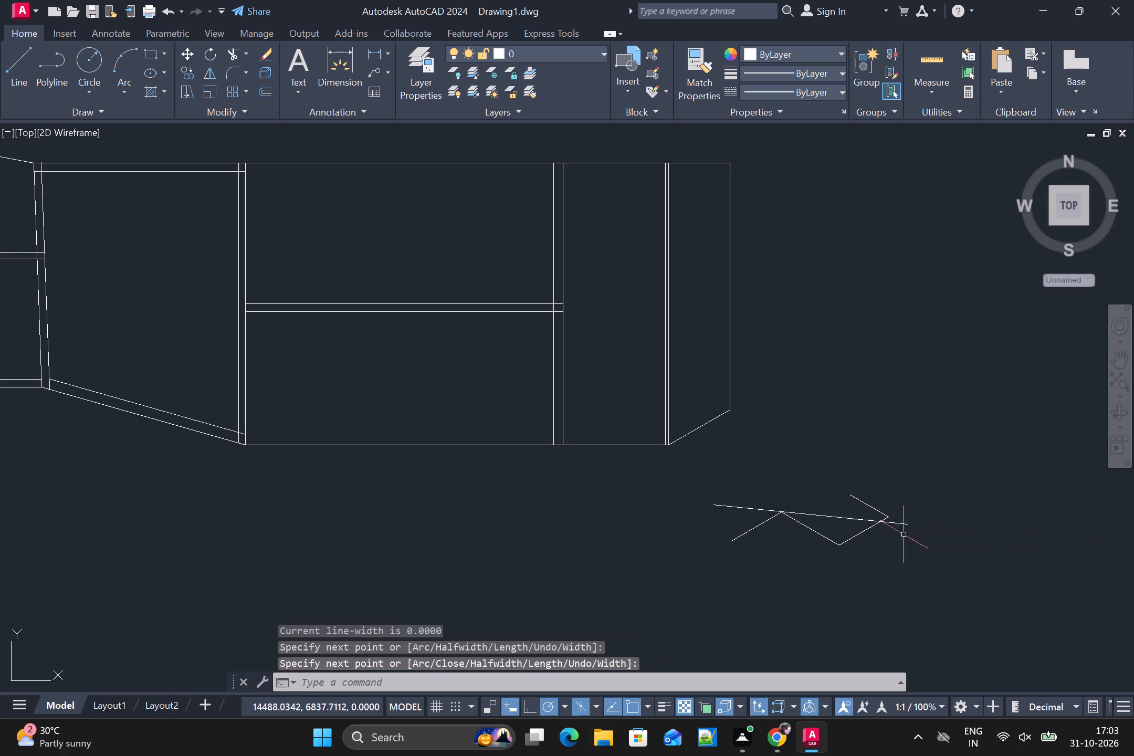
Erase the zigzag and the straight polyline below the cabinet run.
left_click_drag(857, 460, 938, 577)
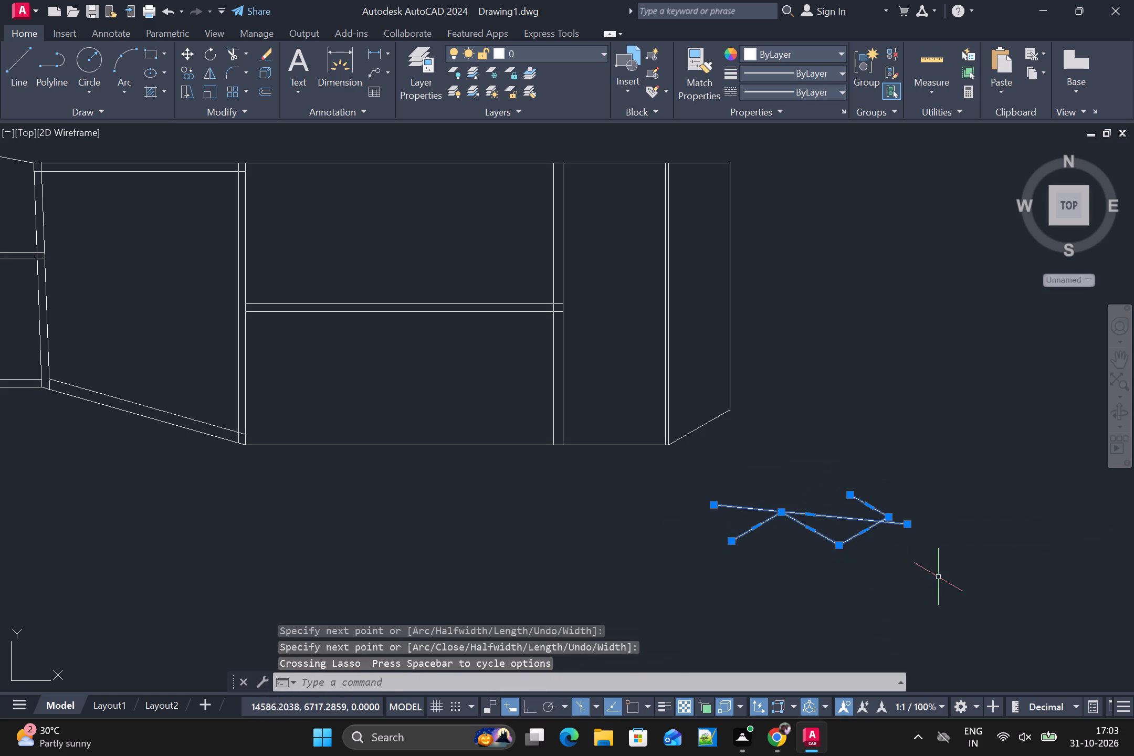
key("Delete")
Draw a horizontal line about 874 units long just above the wide cabinet face's bottom edge, between its two double dividers.
scroll(524, 513, "down", 2)
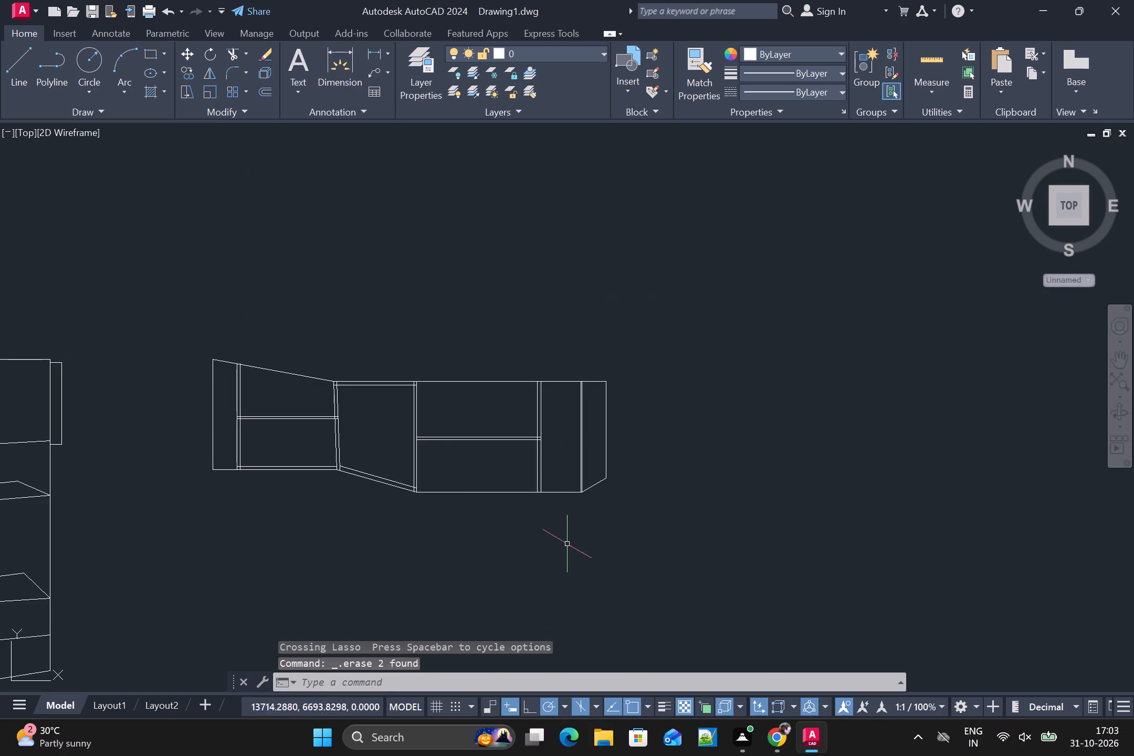
scroll(441, 426, "up", 2)
middle_click_drag(605, 430, 696, 326)
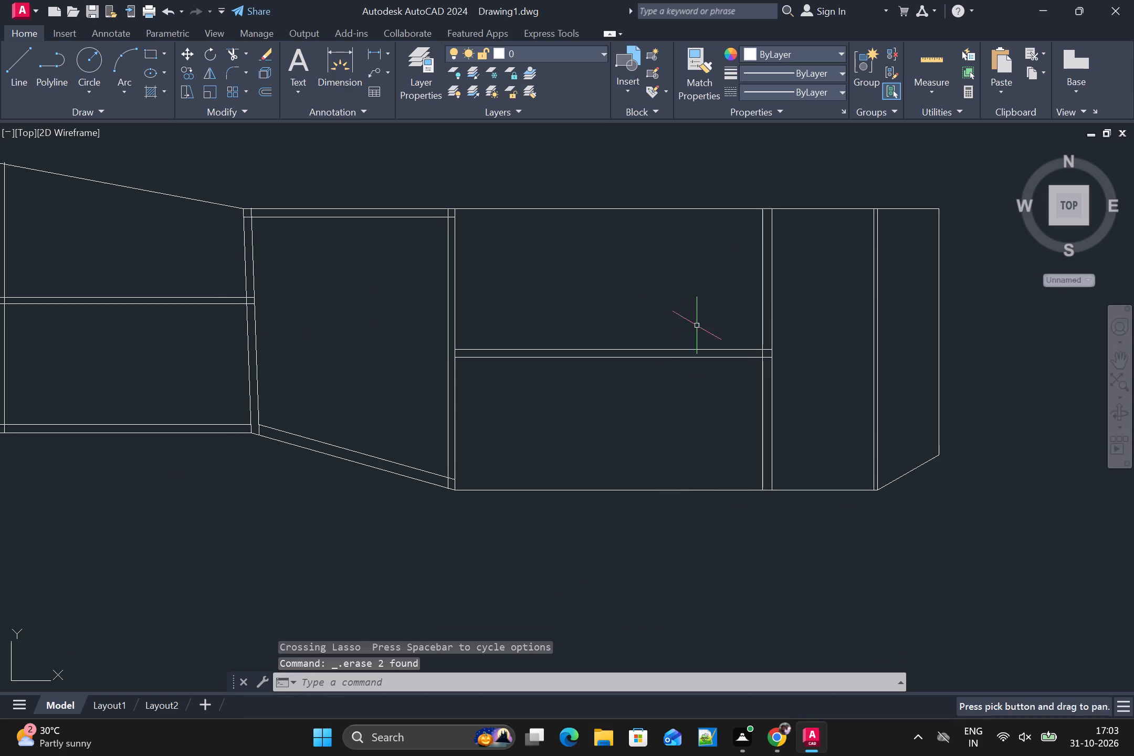
scroll(644, 438, "down", 2)
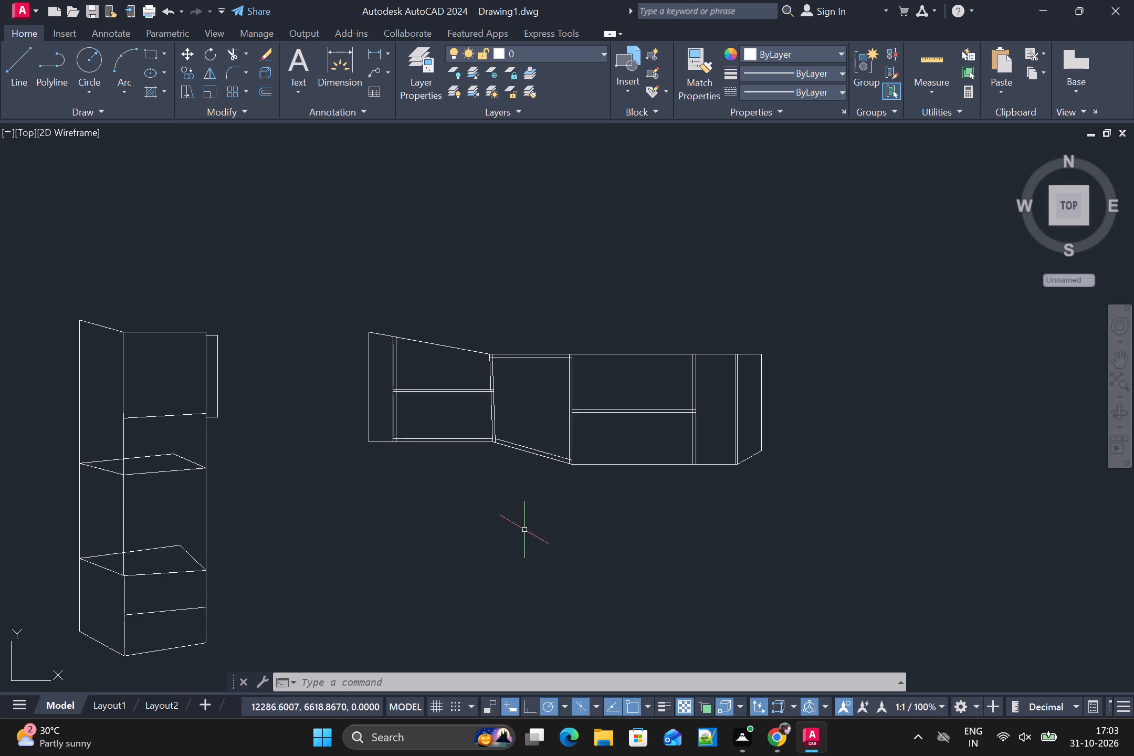
scroll(585, 503, "up", 1)
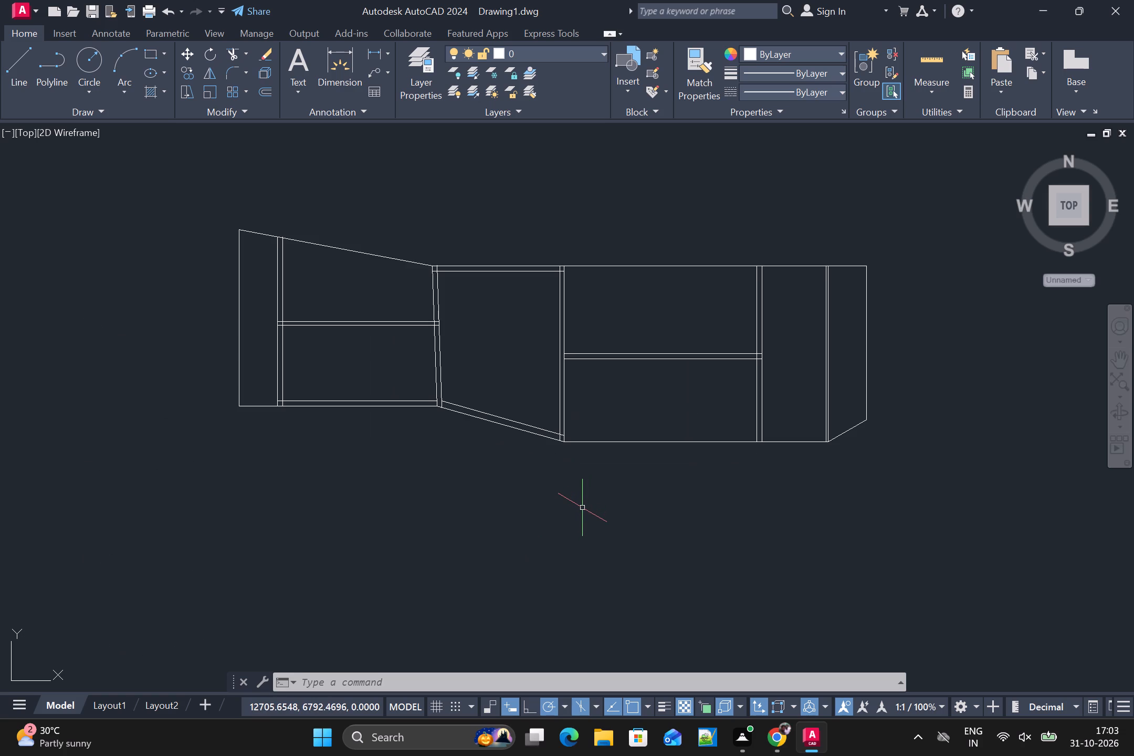
key("l")
key("Return")
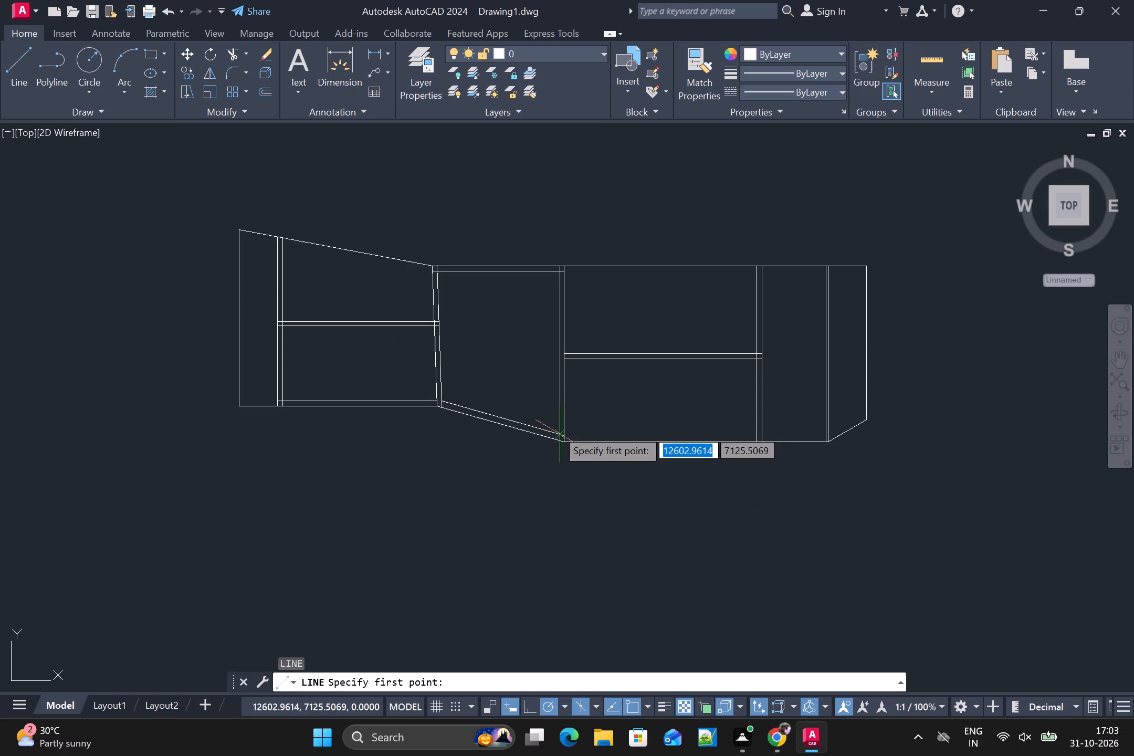
left_click(567, 436)
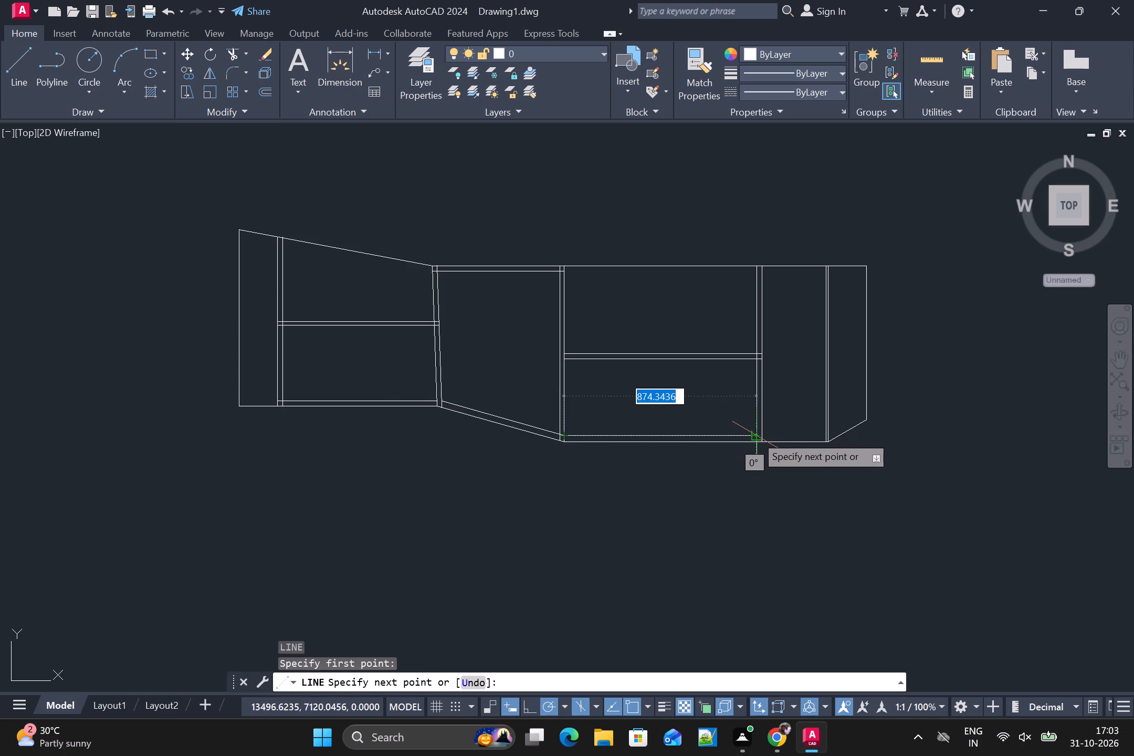
left_click(758, 435)
key("space")
Draw a vertical line on the pantry unit from the upper shelf's back corner down to just past the lower shelf's back edge.
scroll(756, 455, "down", 1)
scroll(696, 498, "up", 1)
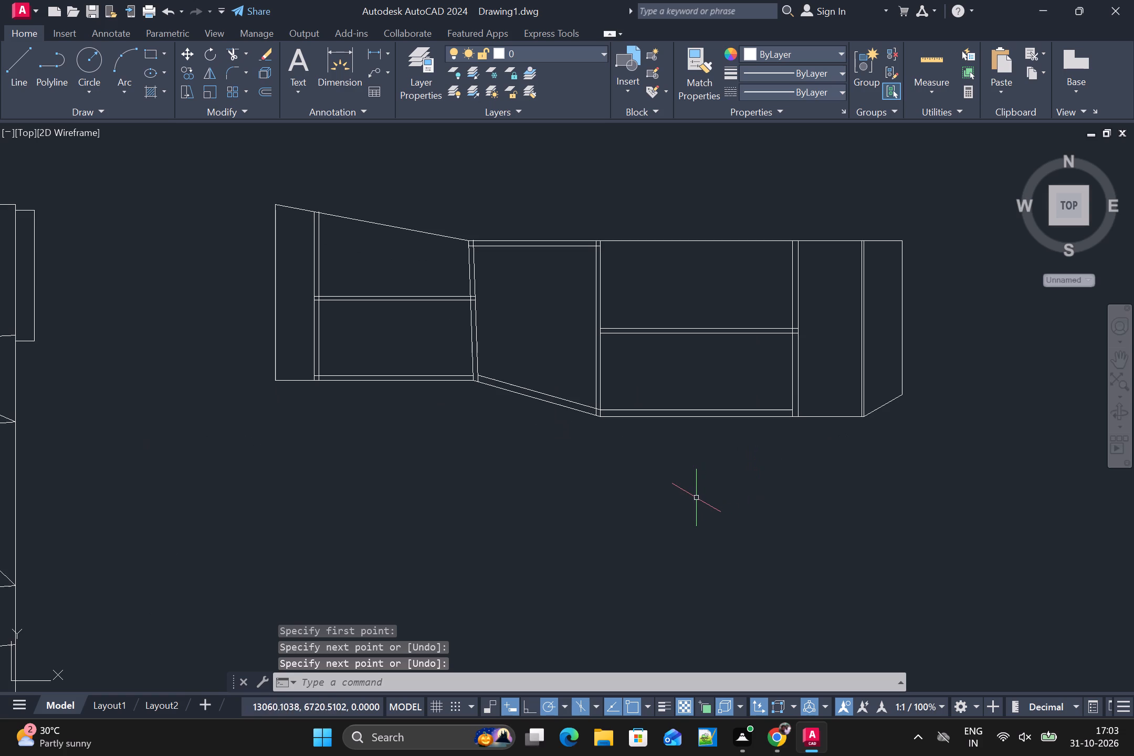
scroll(695, 501, "down", 1)
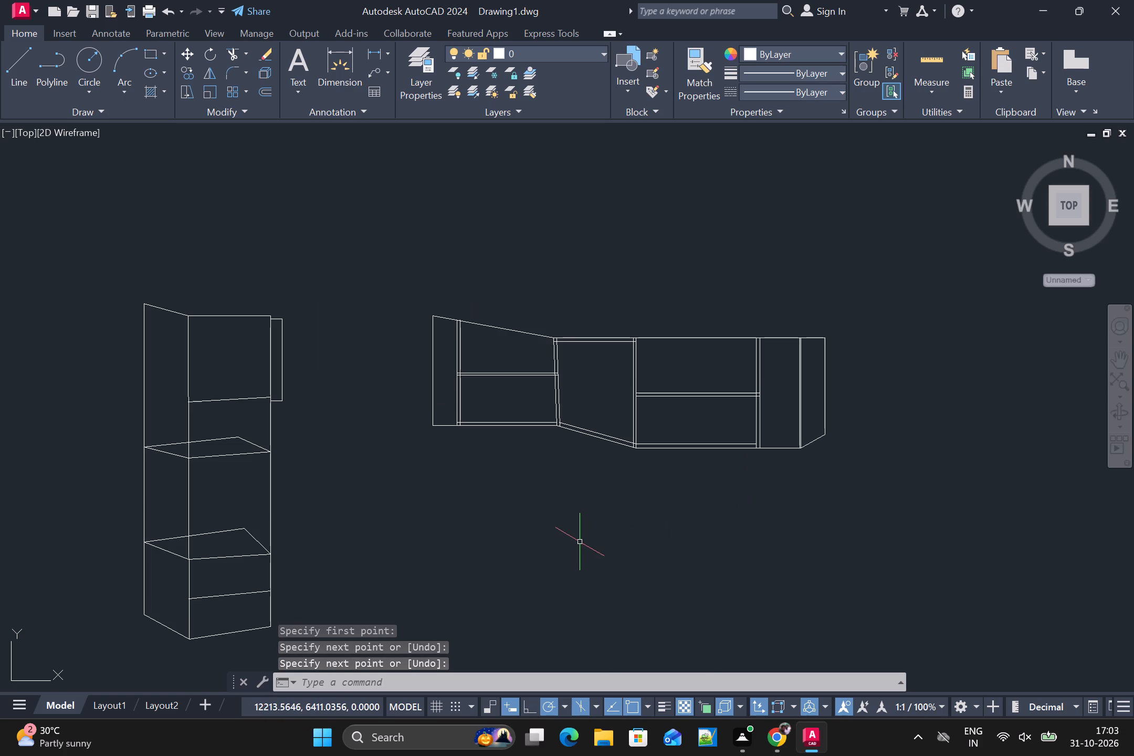
middle_click_drag(580, 542, 696, 489)
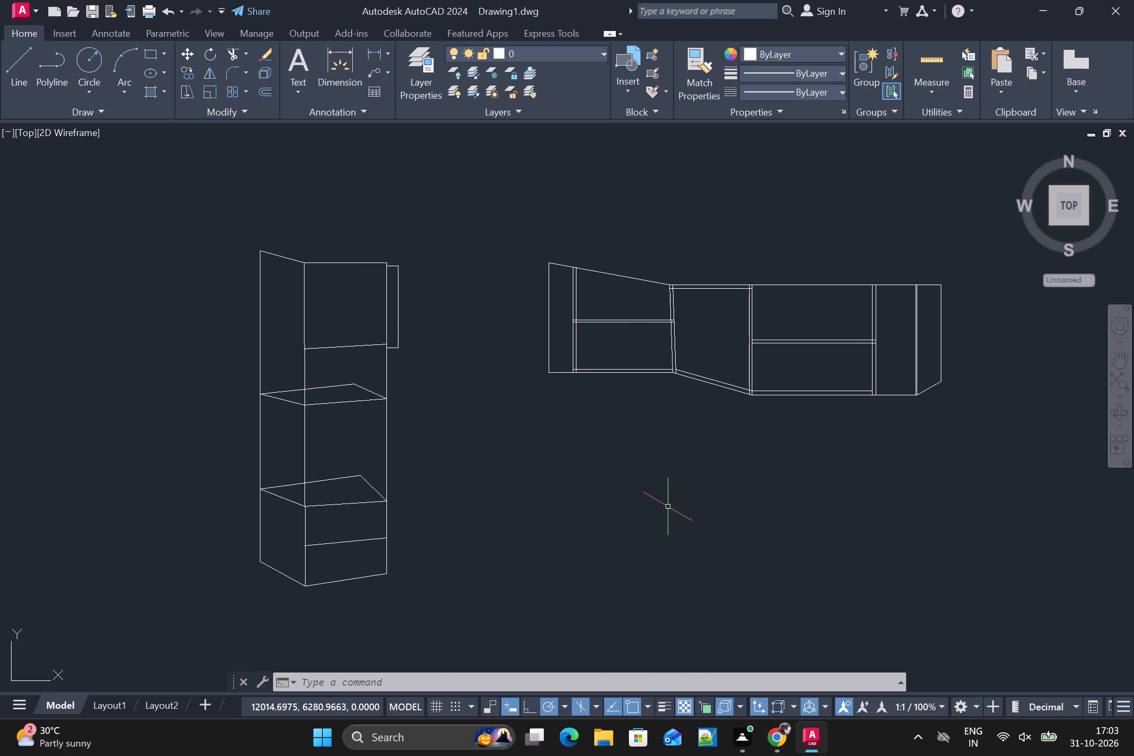
key("l")
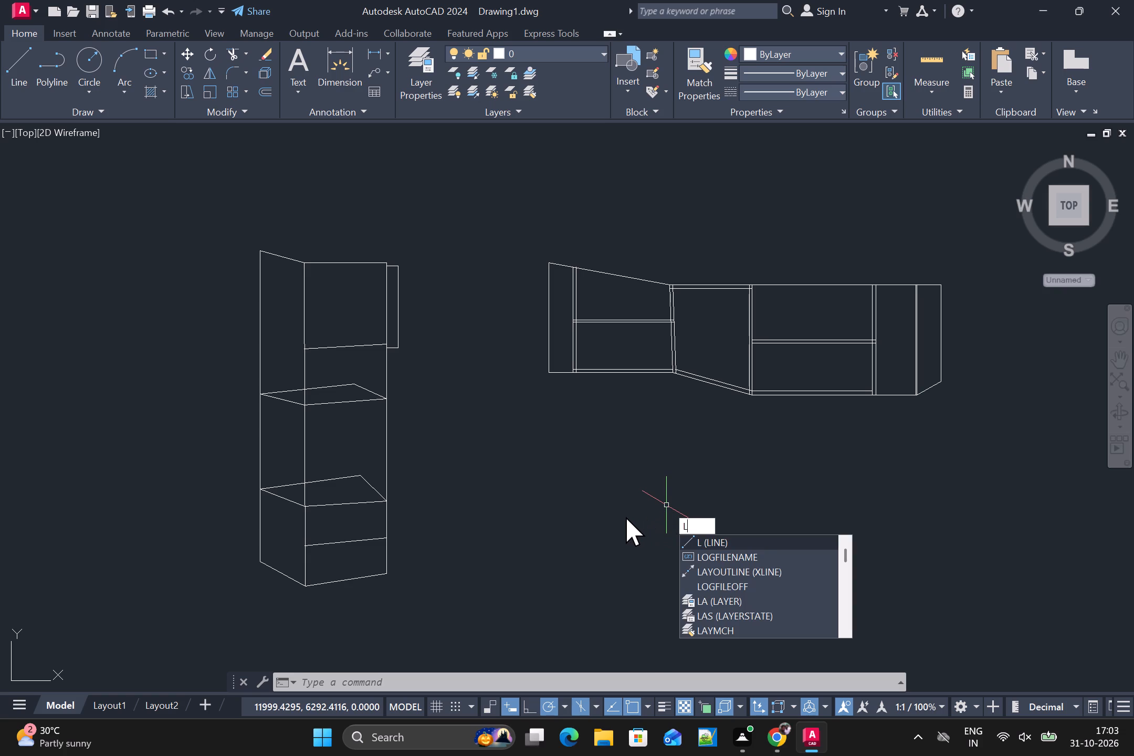
key("space")
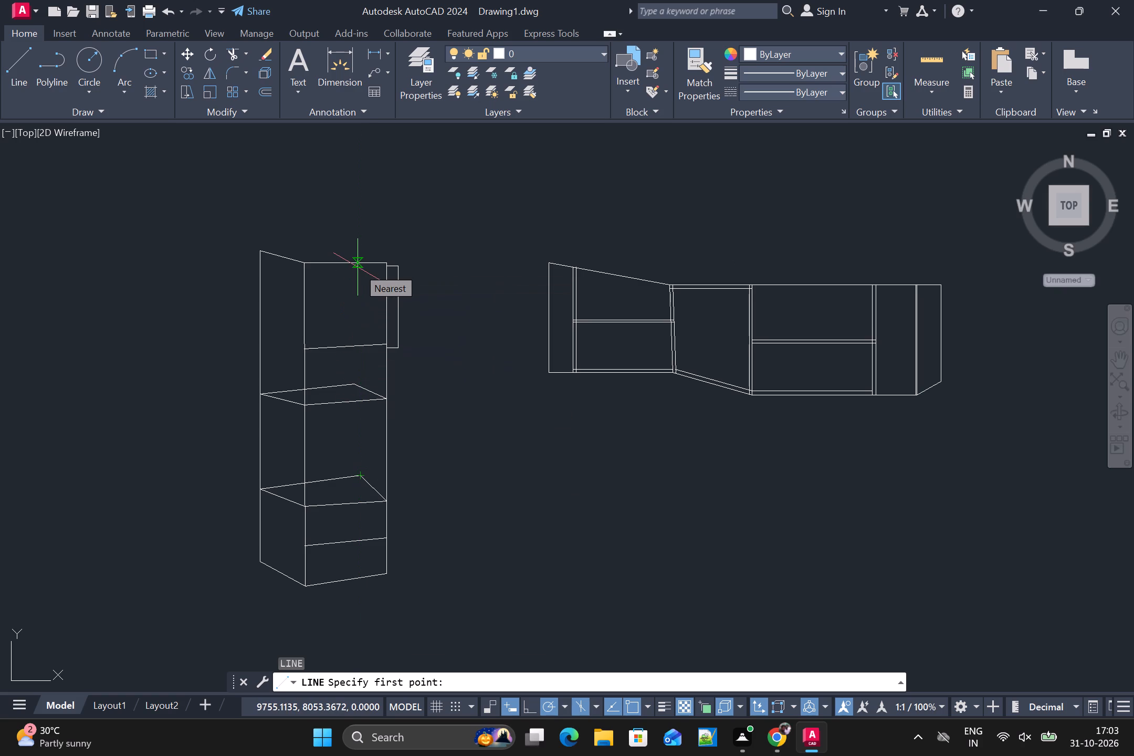
left_click(352, 386)
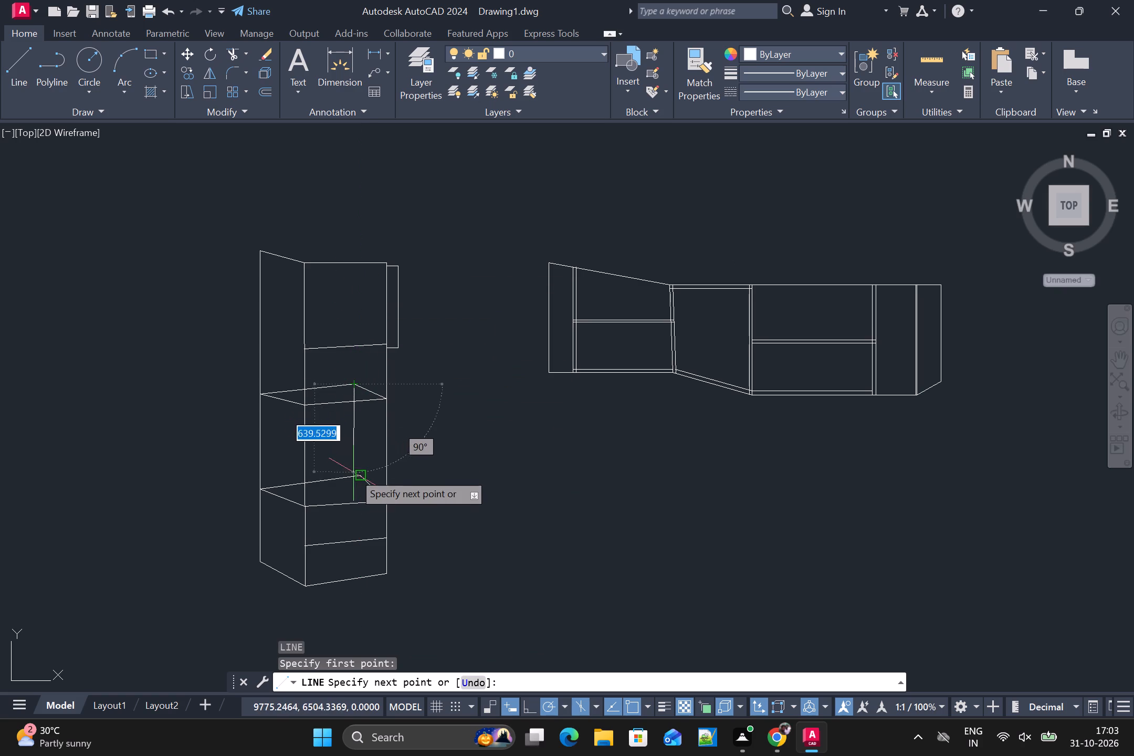
left_click(356, 484)
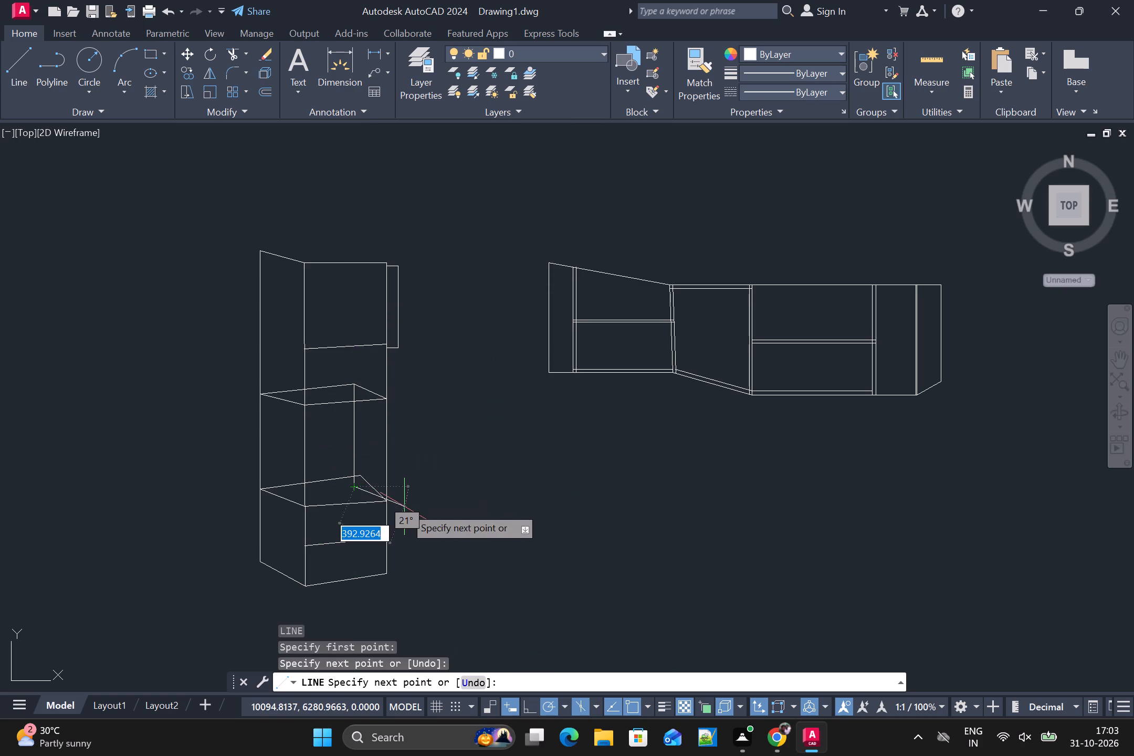
key("space")
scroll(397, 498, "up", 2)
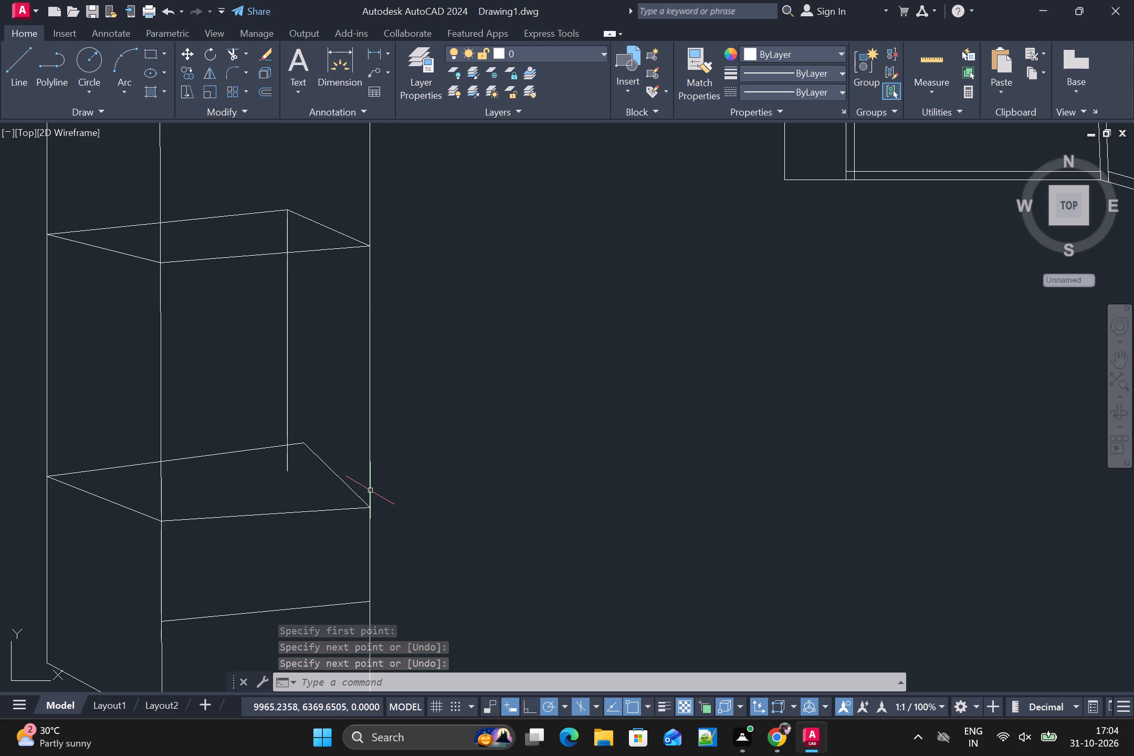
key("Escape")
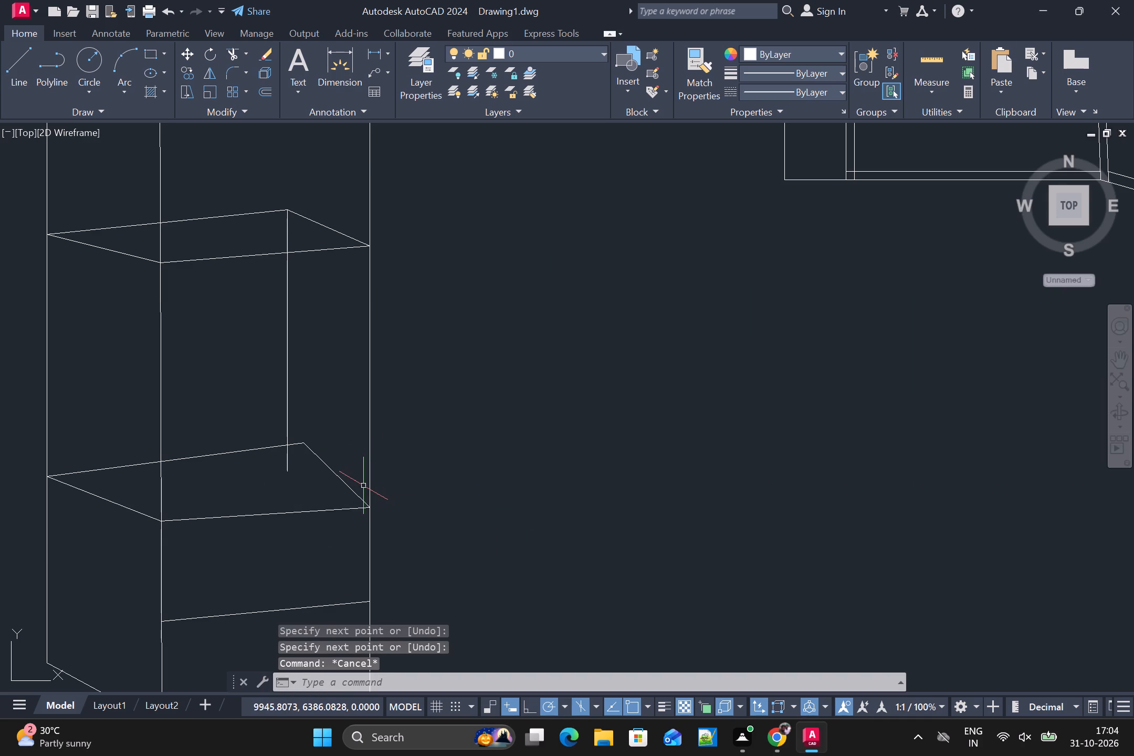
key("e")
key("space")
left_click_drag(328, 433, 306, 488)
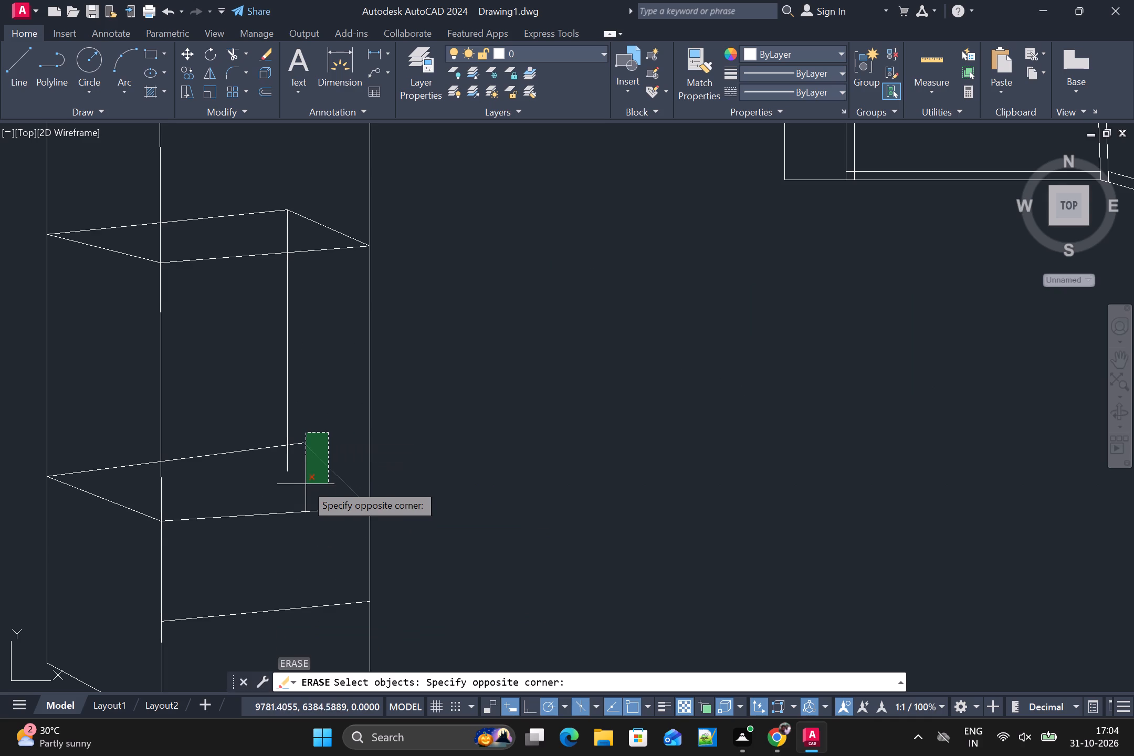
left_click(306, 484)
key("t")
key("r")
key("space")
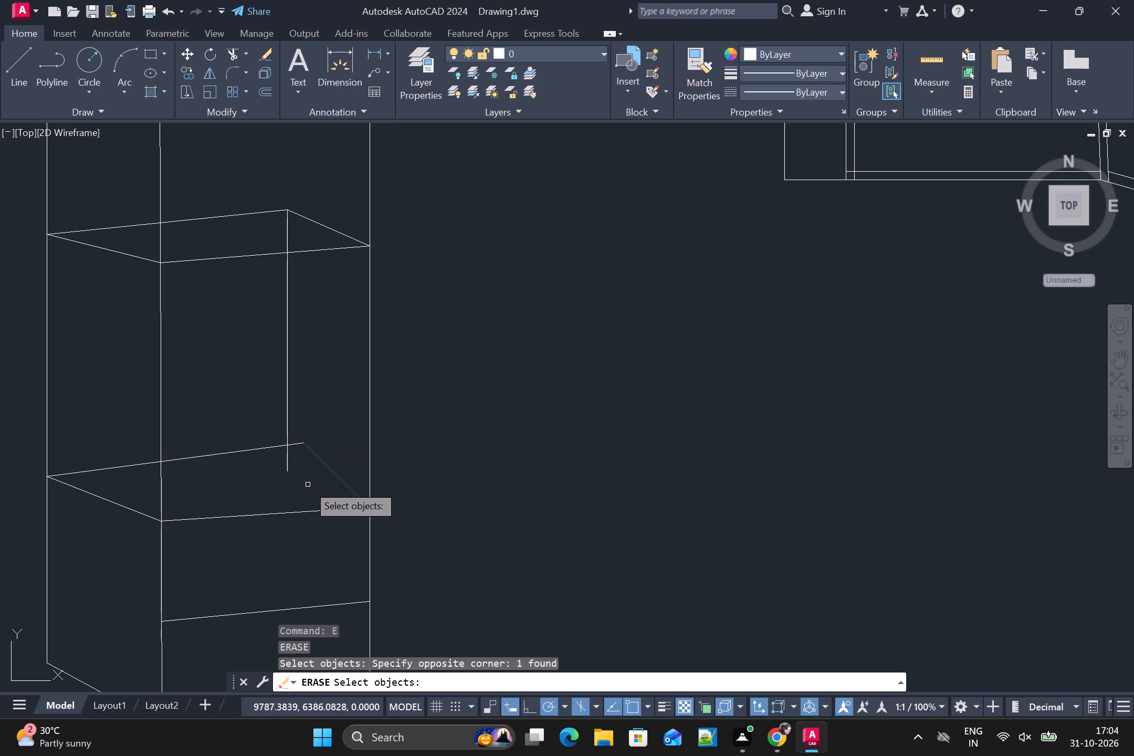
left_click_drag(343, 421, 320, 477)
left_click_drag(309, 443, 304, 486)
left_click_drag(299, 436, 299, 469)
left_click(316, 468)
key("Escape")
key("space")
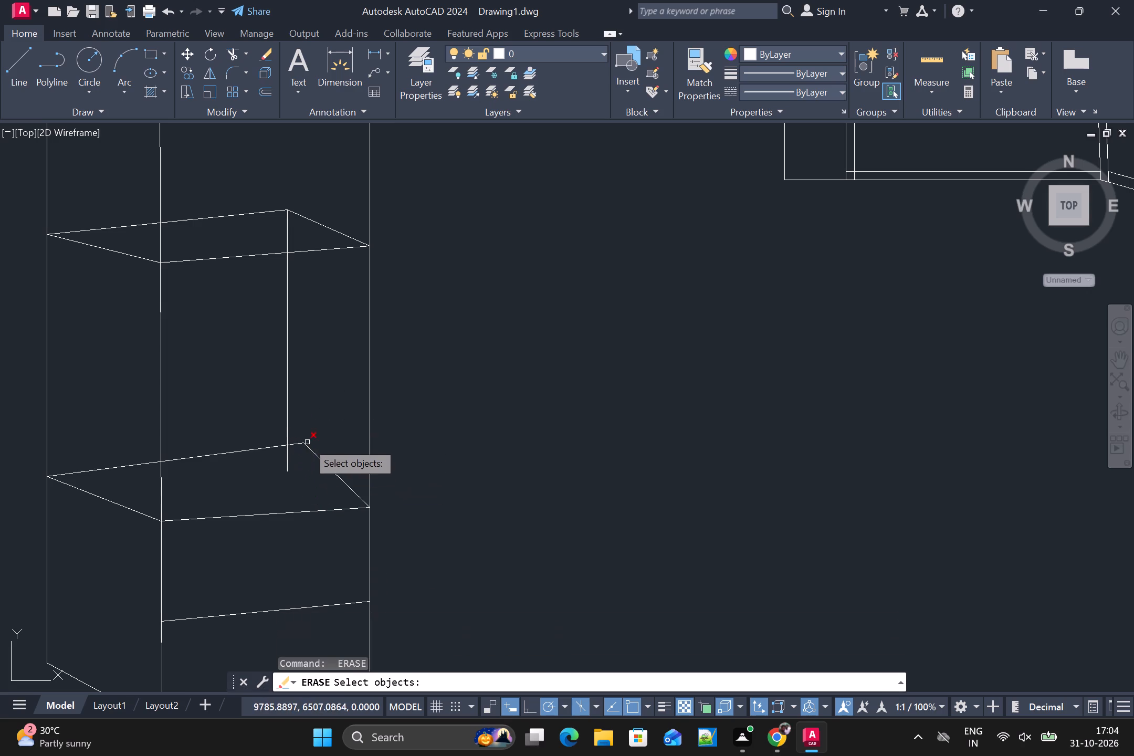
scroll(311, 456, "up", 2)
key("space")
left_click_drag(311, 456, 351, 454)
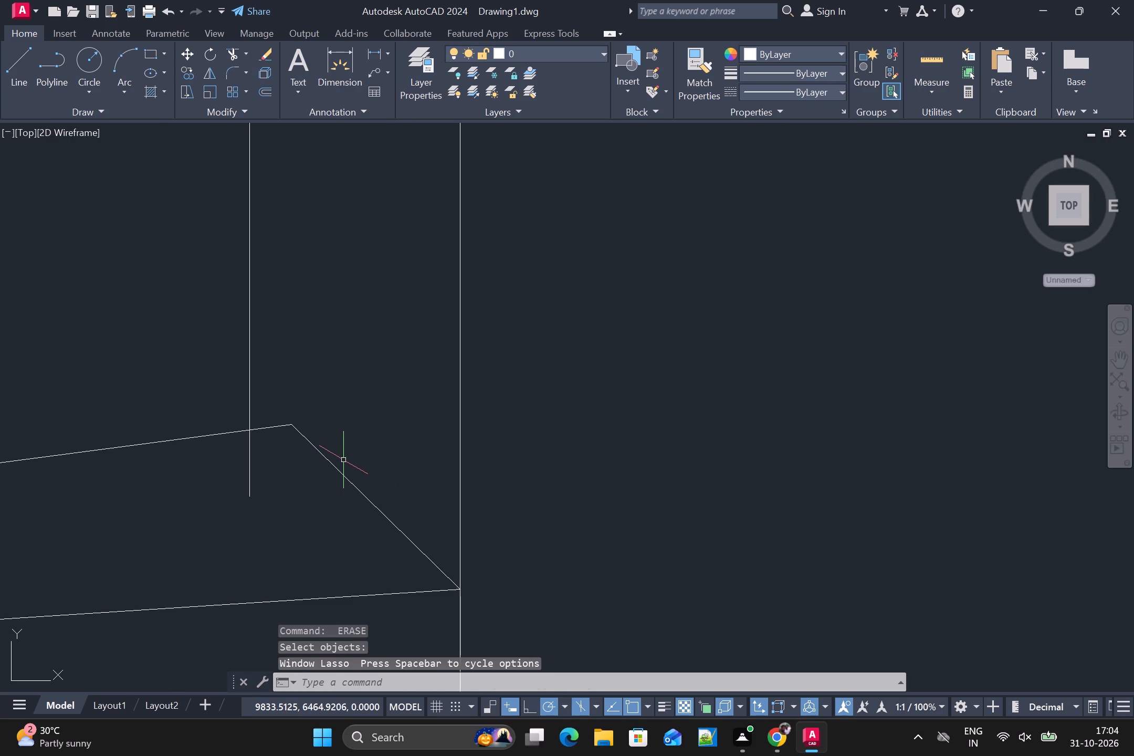
Trim away the lower pantry shelf's slanted side edge and the part of its back edge beyond the new vertical line.
key("t")
type("R")
key("space")
left_click_drag(343, 441, 320, 505)
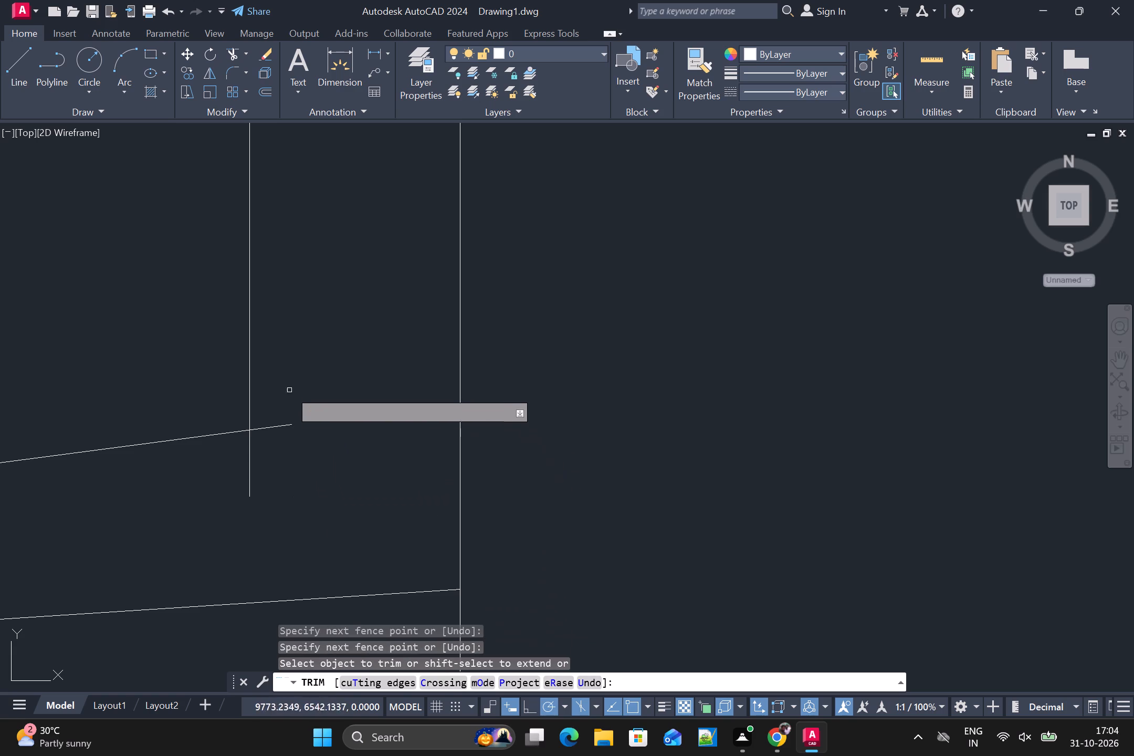
left_click_drag(288, 392, 278, 472)
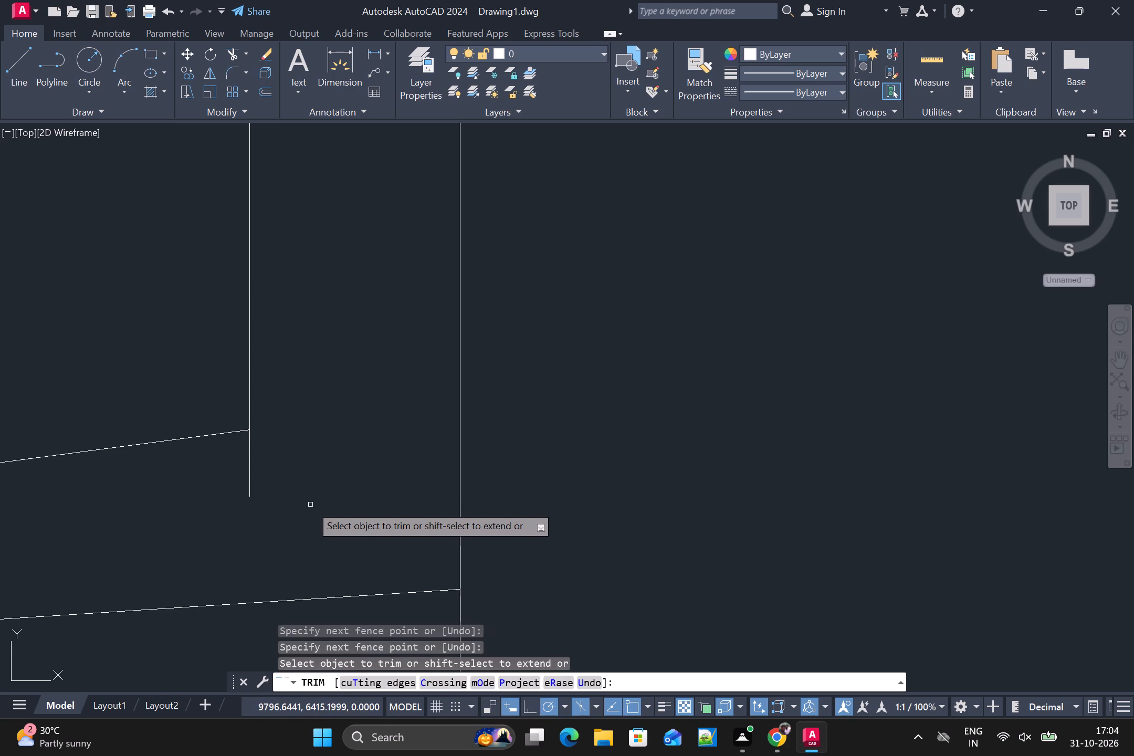
key("space")
Draw a polyline from the lower shelf's front corner to where its back edge meets the vertical line.
key("p")
key("l")
key("Return")
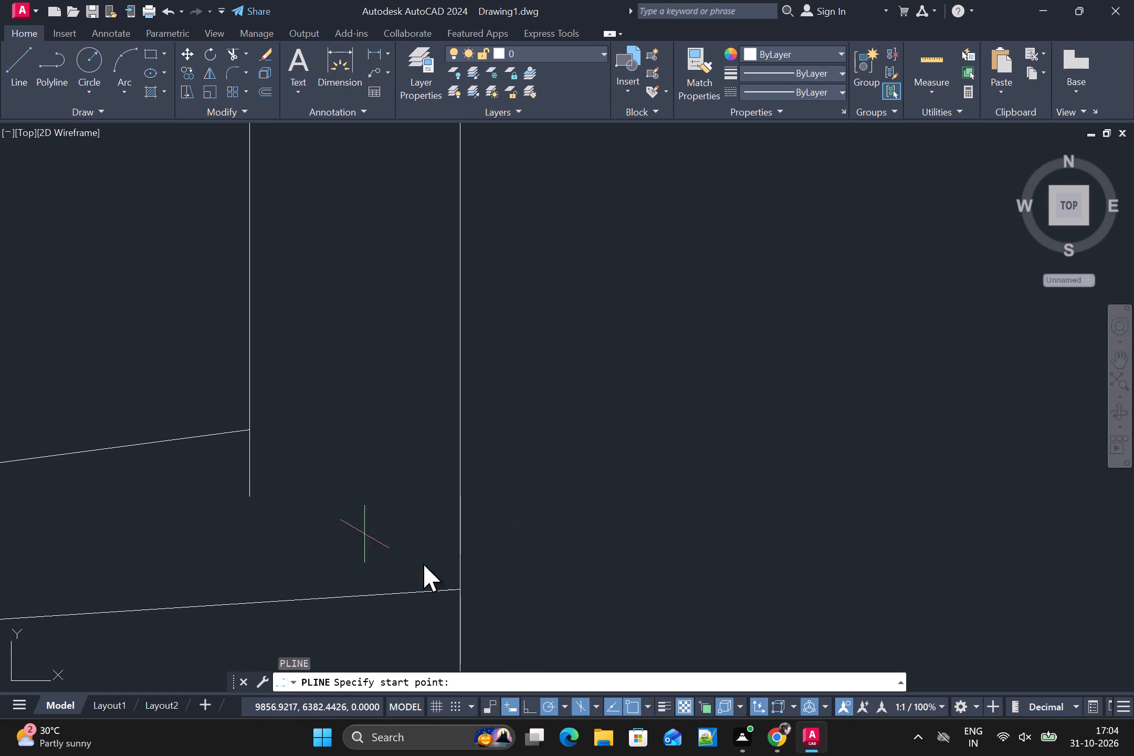
left_click(455, 588)
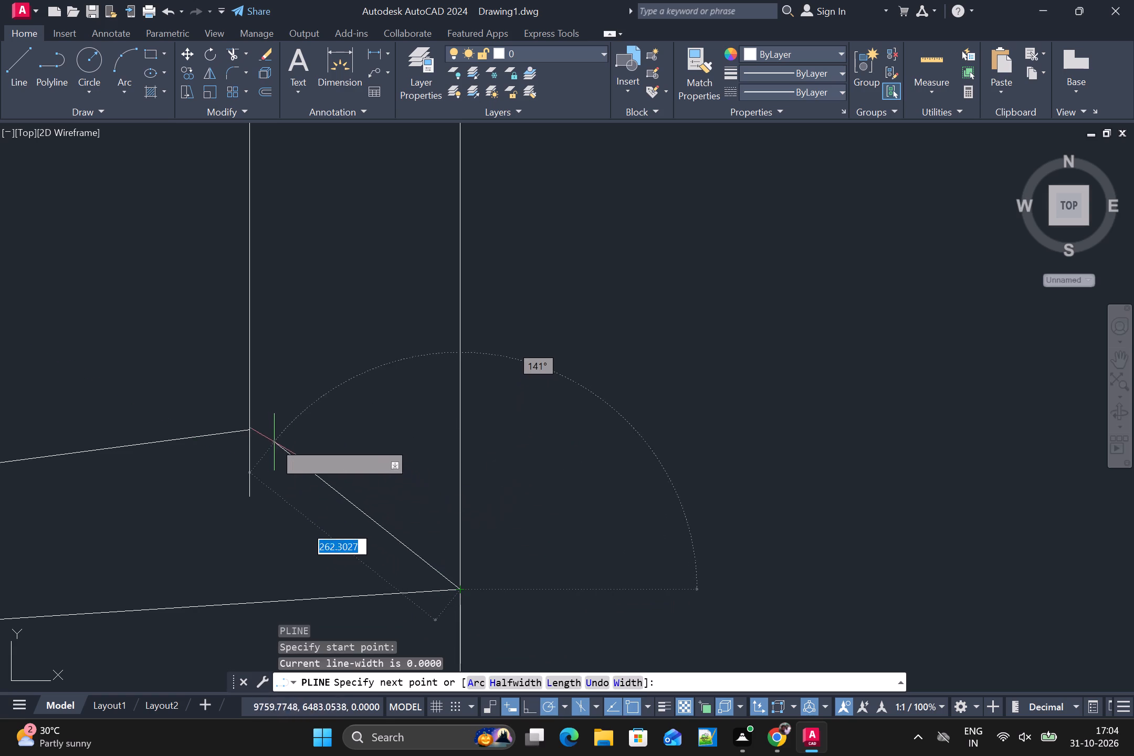
left_click(250, 426)
key("space")
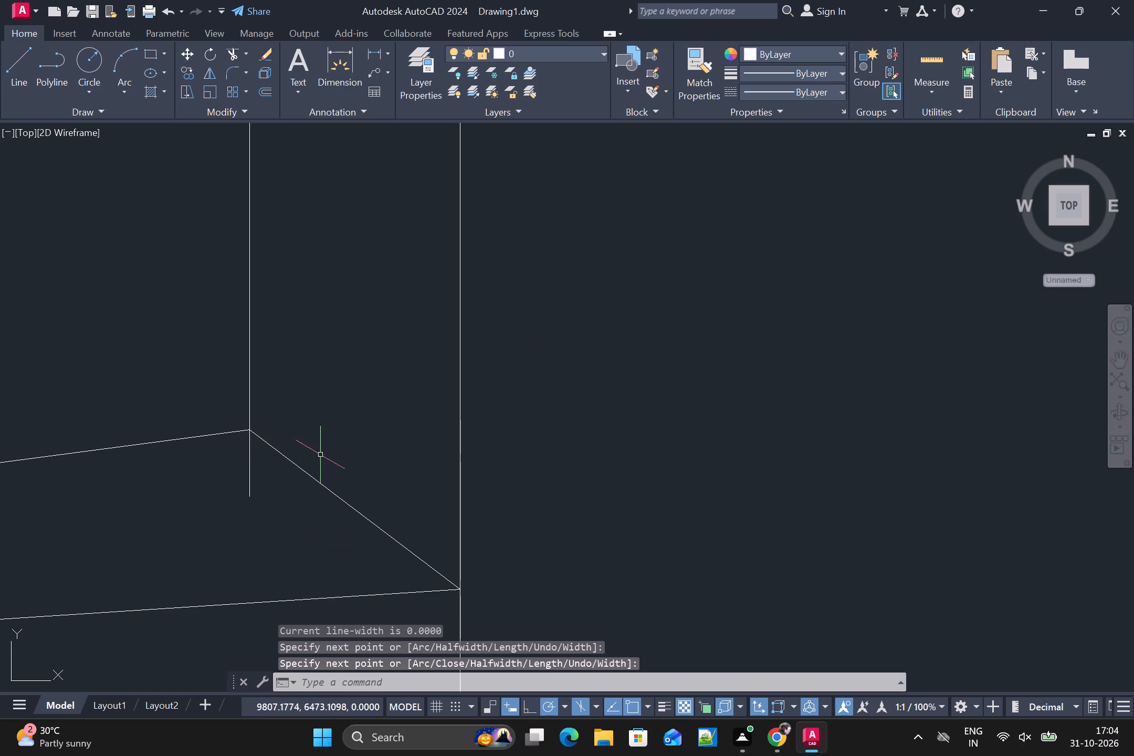
Trim off the short end of the vertical line that overhangs below the lower shelf's back corner.
key("t")
key("r")
key("space")
left_click_drag(283, 470, 249, 470)
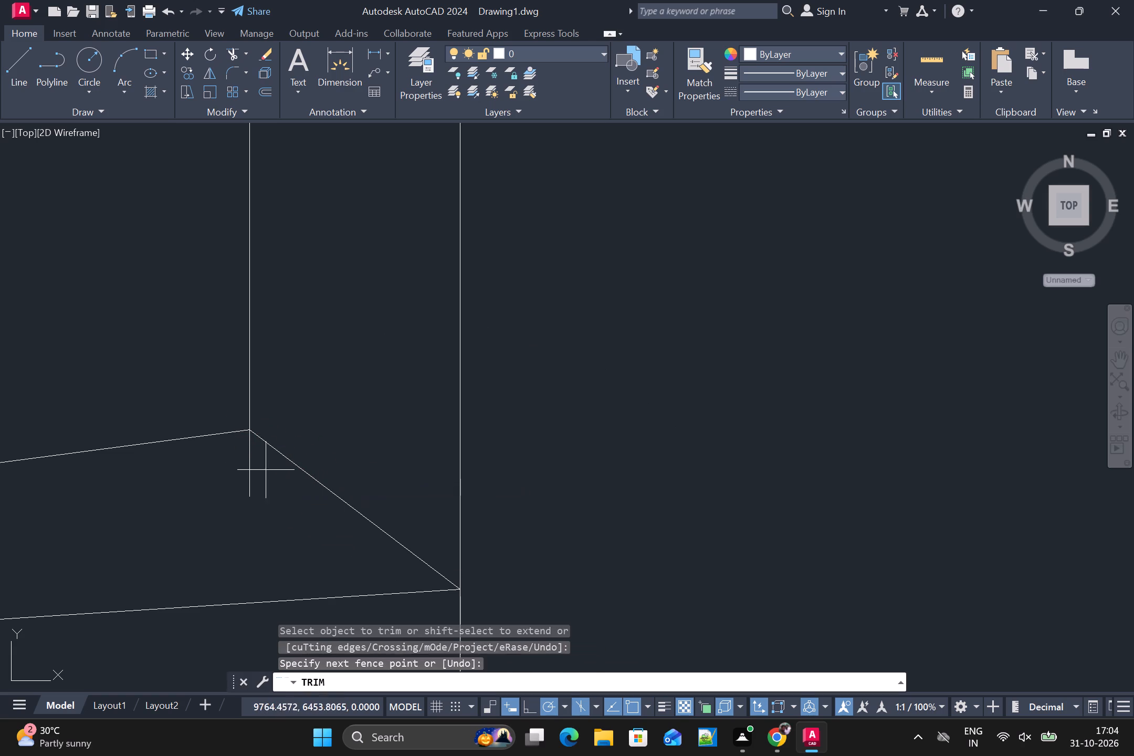
left_click_drag(249, 470, 193, 482)
scroll(244, 496, "down", 2)
middle_click_drag(453, 566, 476, 510)
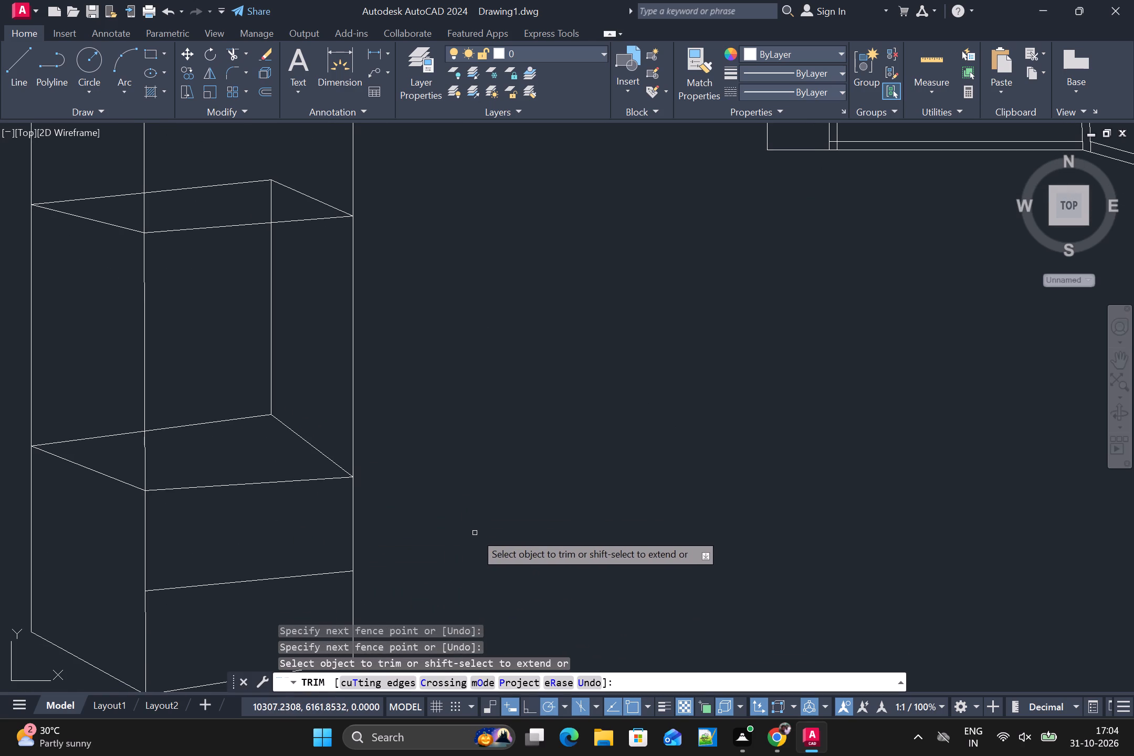
scroll(474, 519, "down", 1)
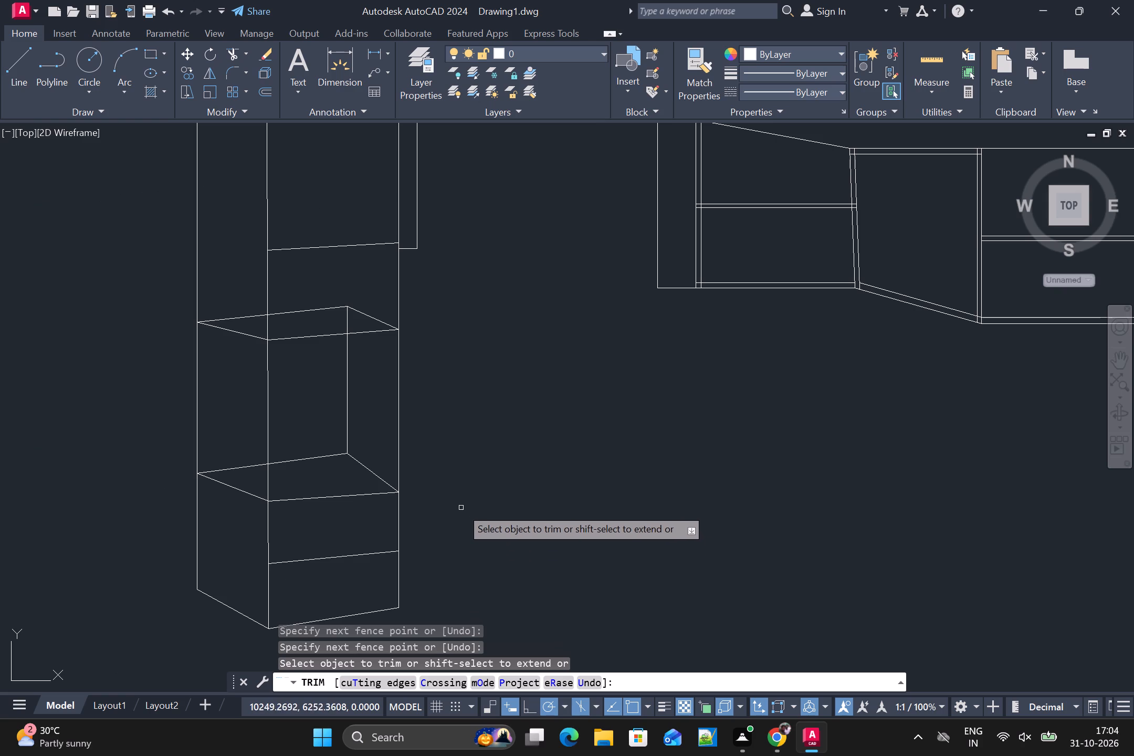
Erase the entire pantry unit and the run of cabinet faces, including the leftover slanted base line.
scroll(456, 548, "down", 1)
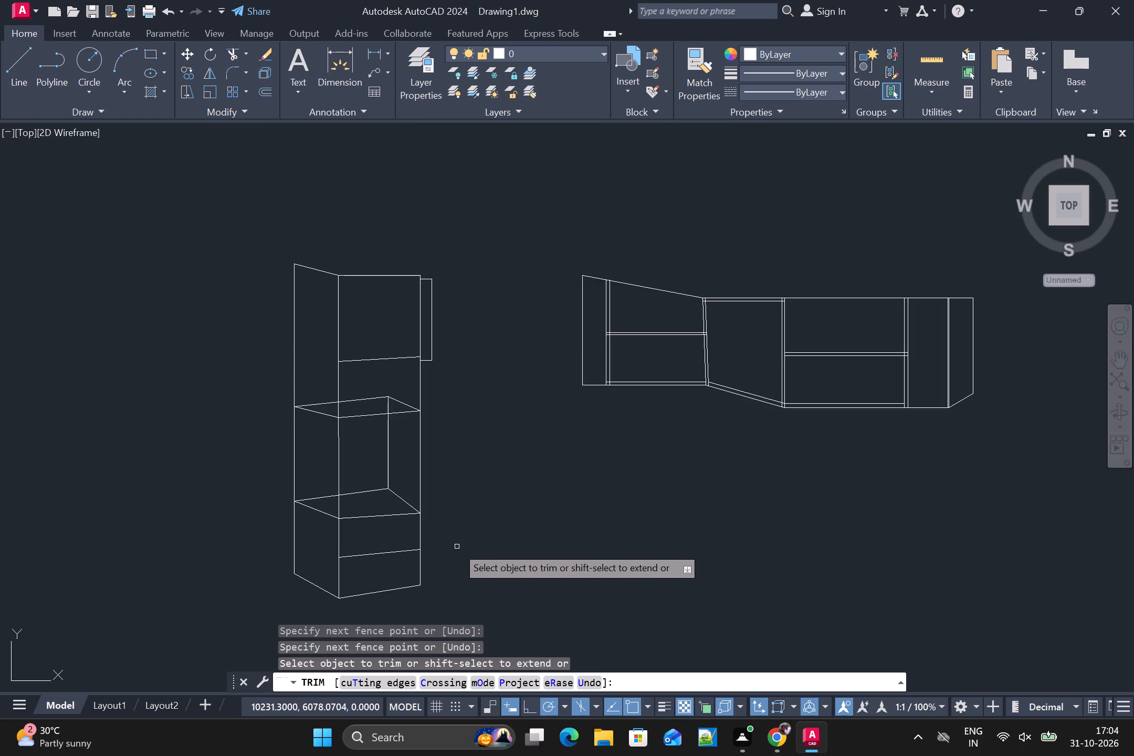
scroll(453, 538, "down", 1)
middle_click_drag(487, 532, 471, 487)
key("space")
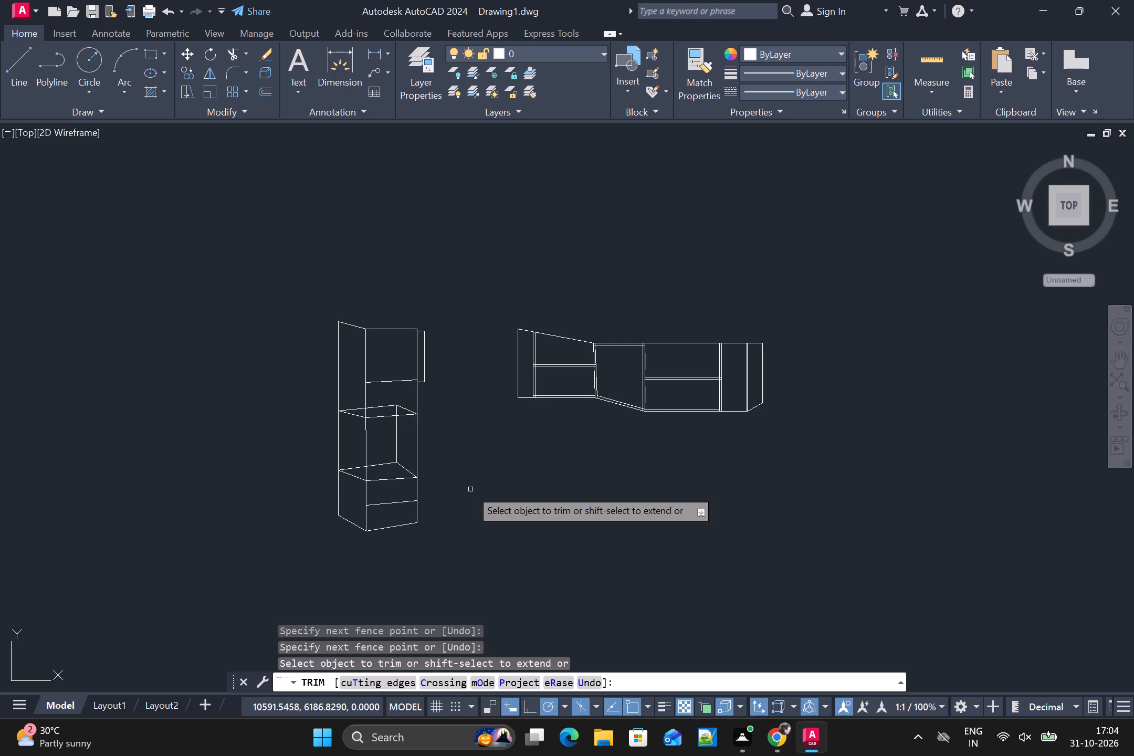
left_click_drag(289, 264, 890, 415)
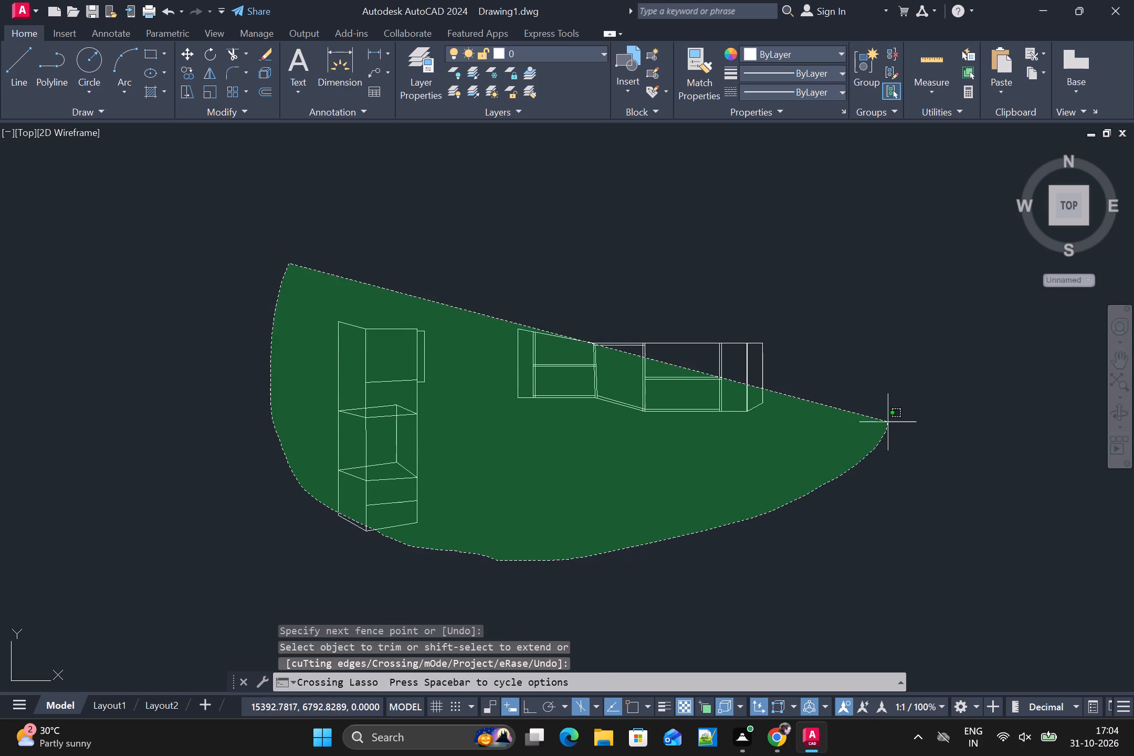
left_click_drag(890, 415, 849, 306)
key("Delete")
left_click_drag(312, 407, 444, 605)
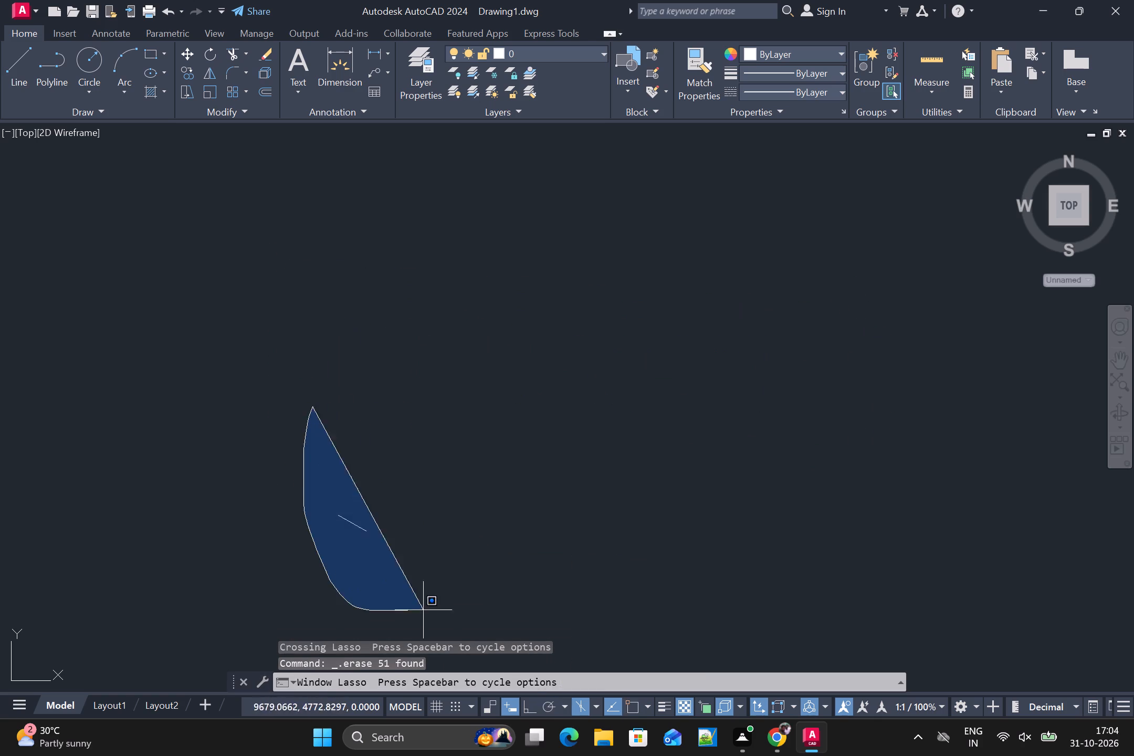
left_click_drag(444, 605, 471, 568)
key("Delete")
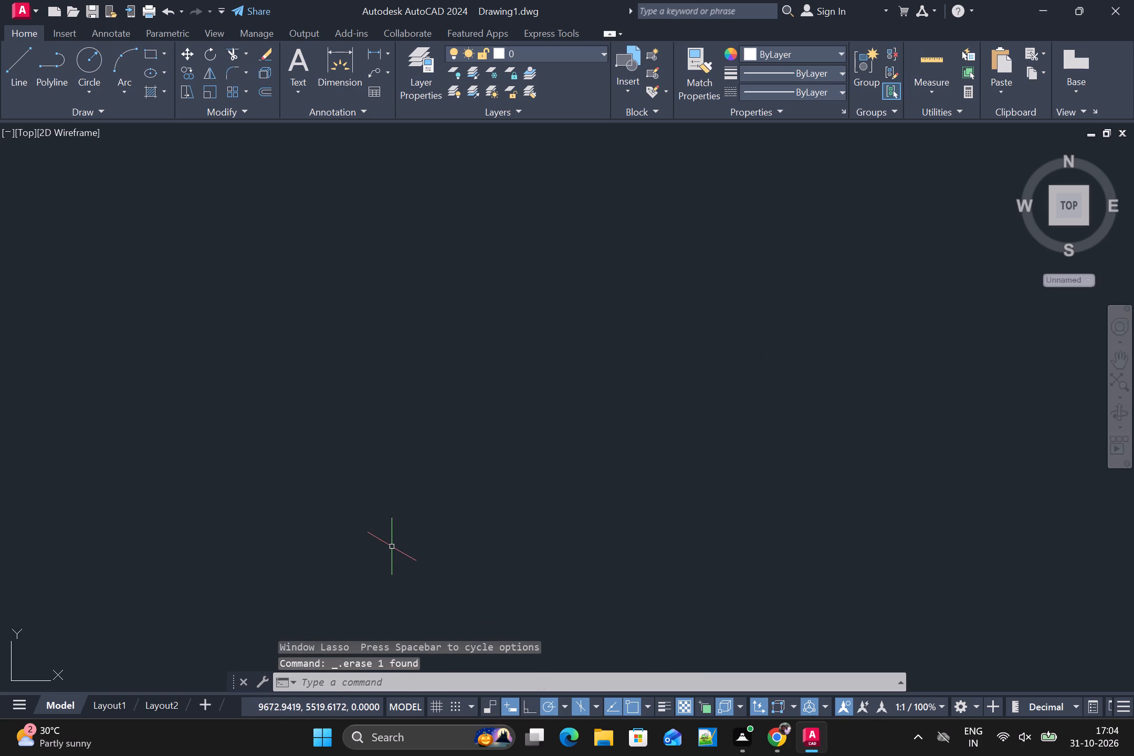
Draw a vertical polyline segment 2260 long, going upward from a free point in the empty drawing.
type("PL")
key("Return")
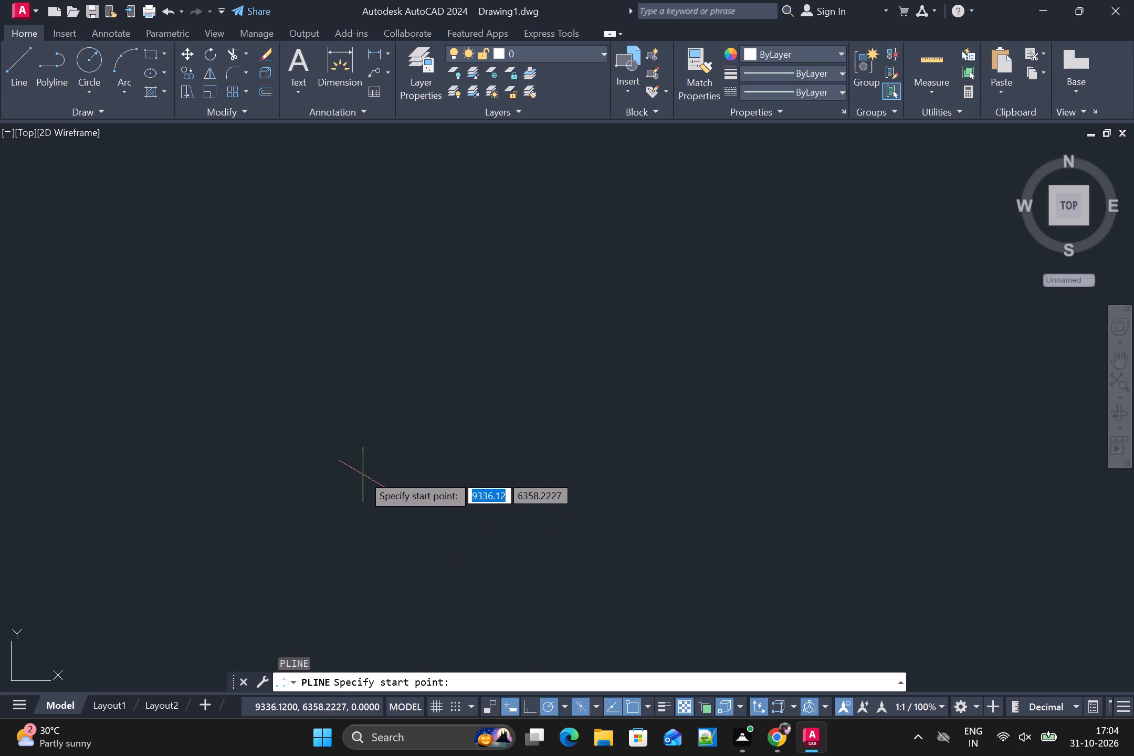
left_click_drag(376, 499, 379, 489)
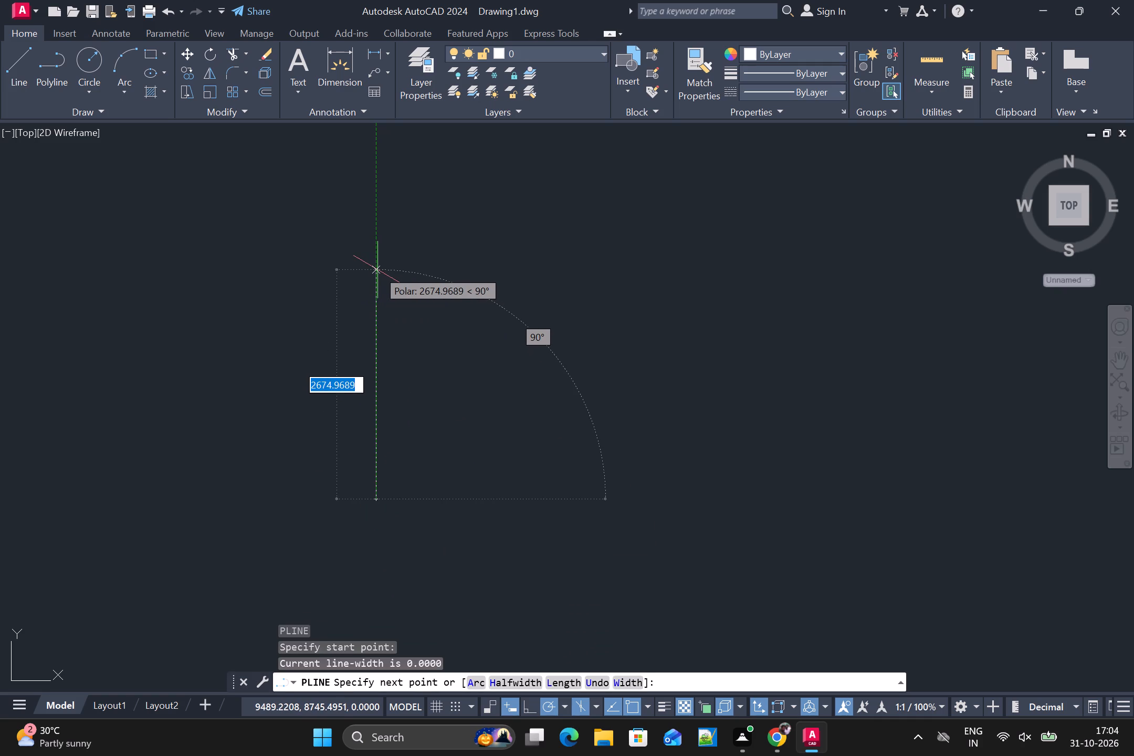
type("22")
type("60")
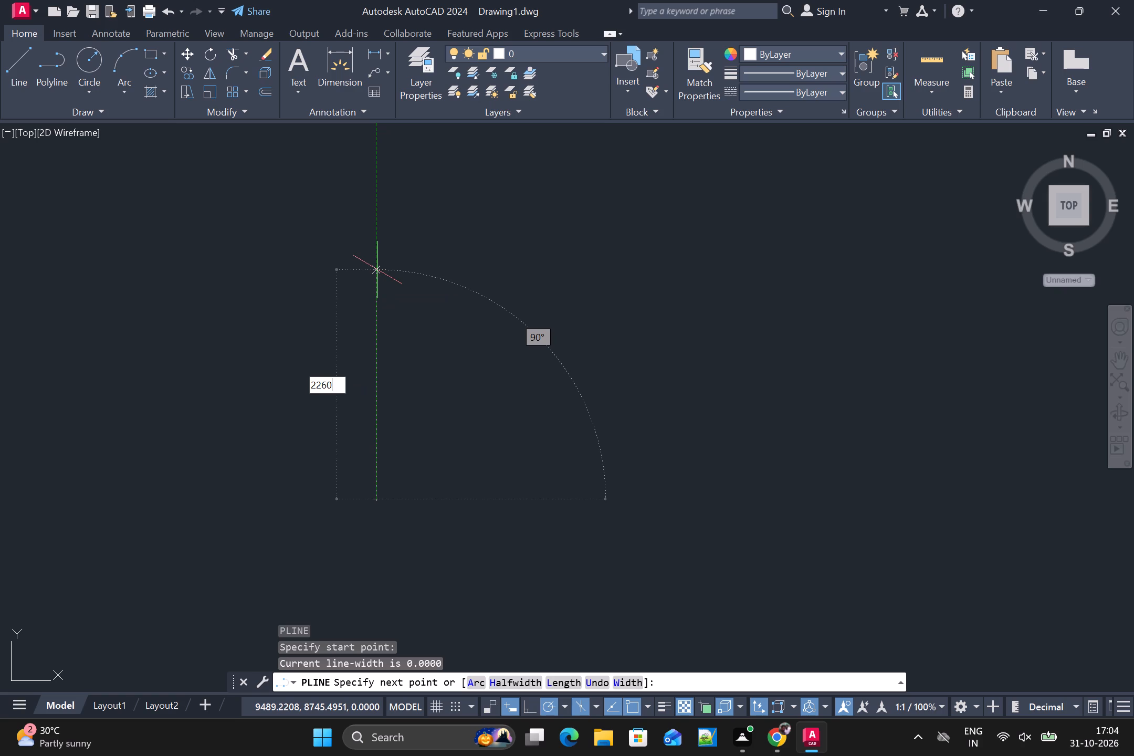
key("Return")
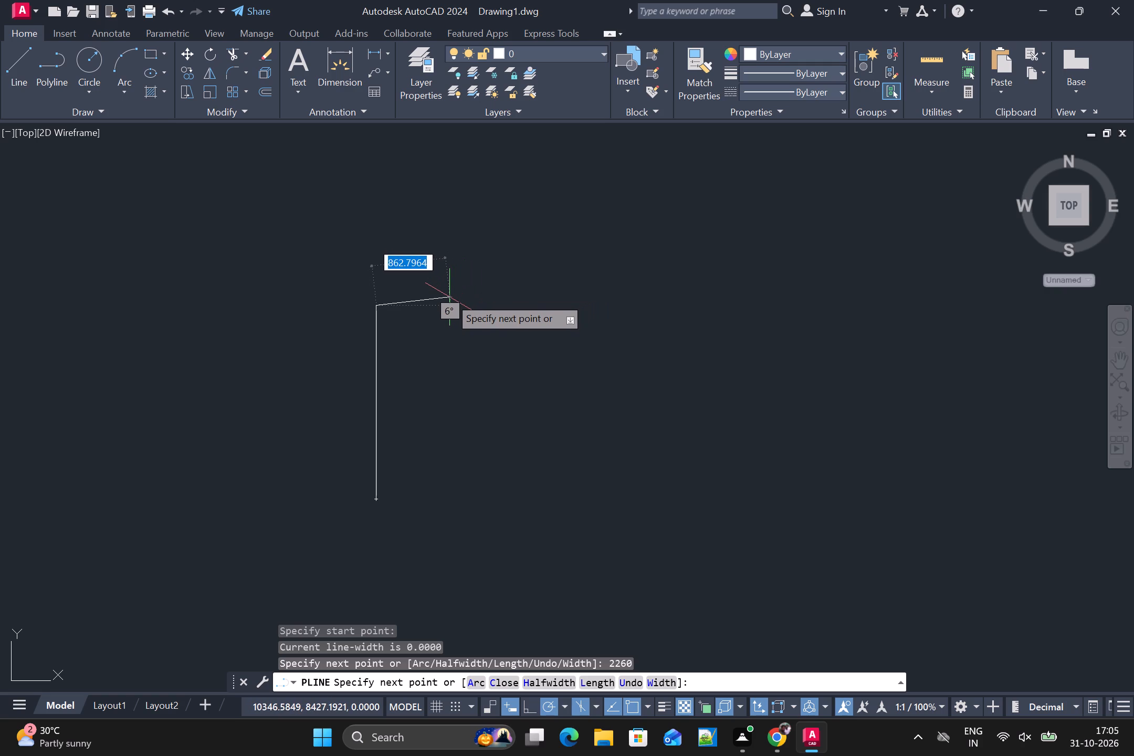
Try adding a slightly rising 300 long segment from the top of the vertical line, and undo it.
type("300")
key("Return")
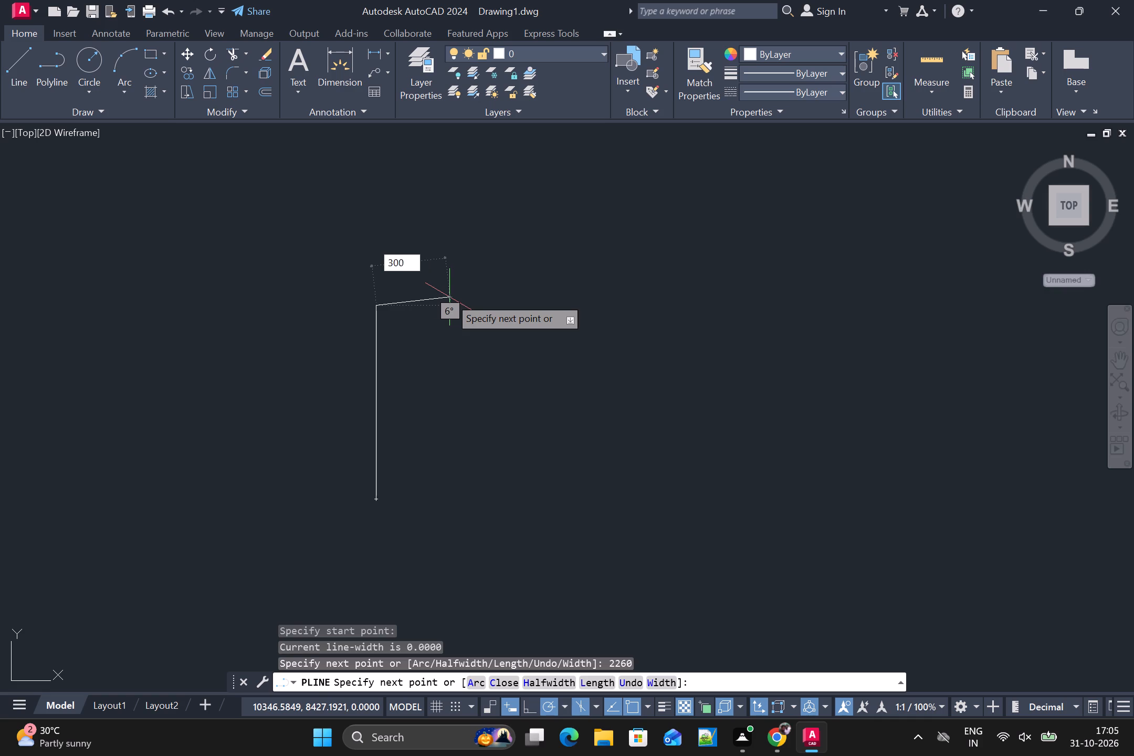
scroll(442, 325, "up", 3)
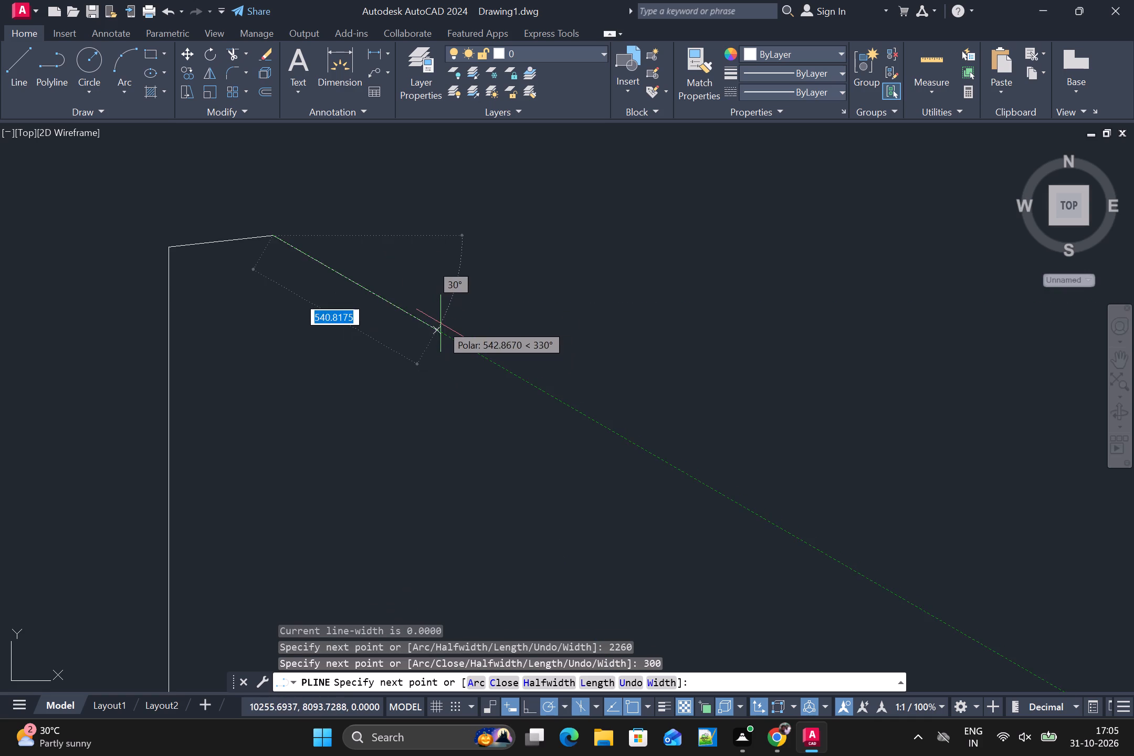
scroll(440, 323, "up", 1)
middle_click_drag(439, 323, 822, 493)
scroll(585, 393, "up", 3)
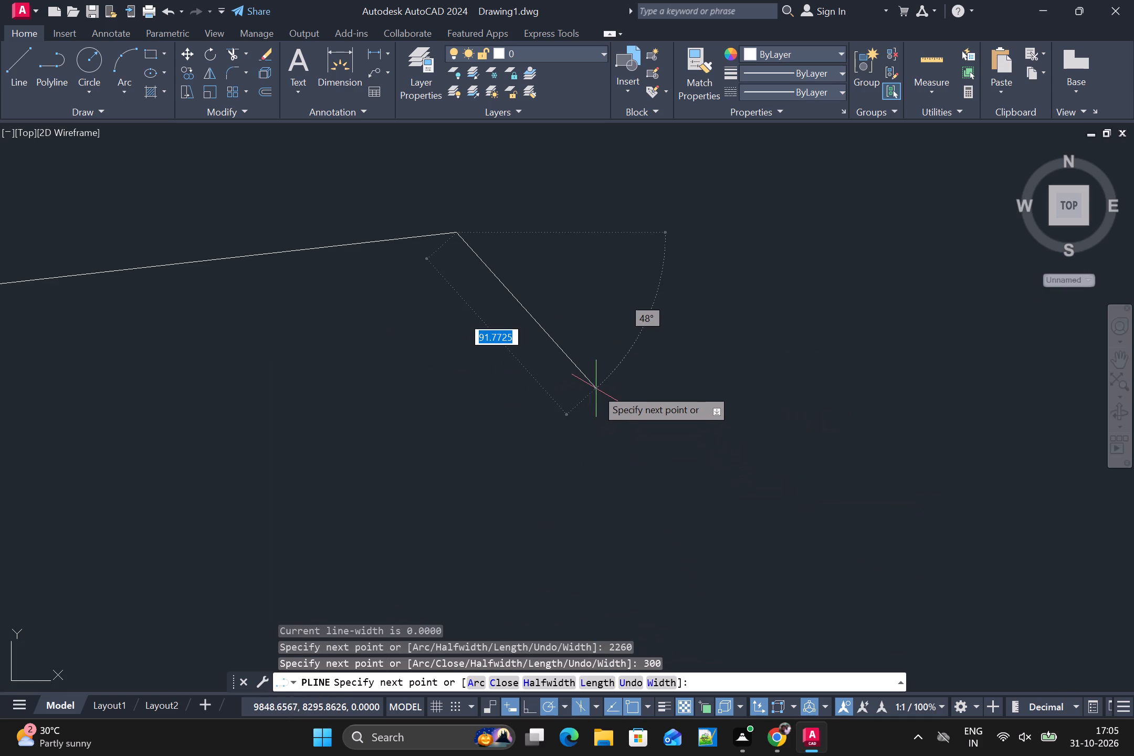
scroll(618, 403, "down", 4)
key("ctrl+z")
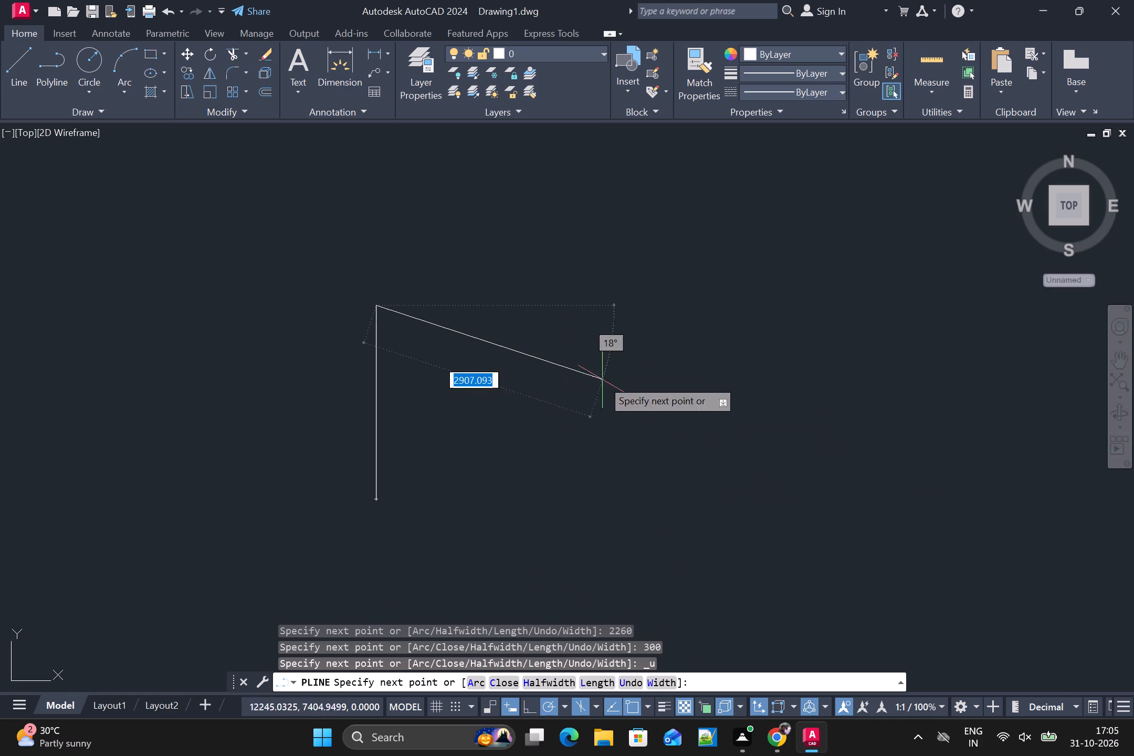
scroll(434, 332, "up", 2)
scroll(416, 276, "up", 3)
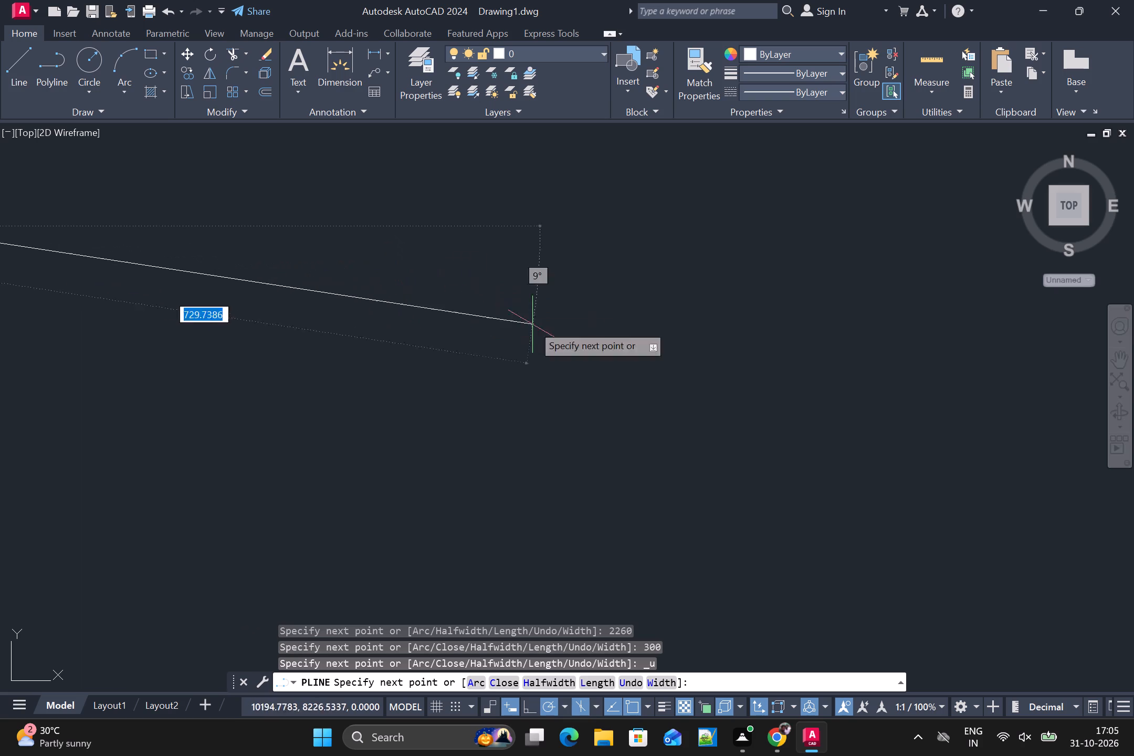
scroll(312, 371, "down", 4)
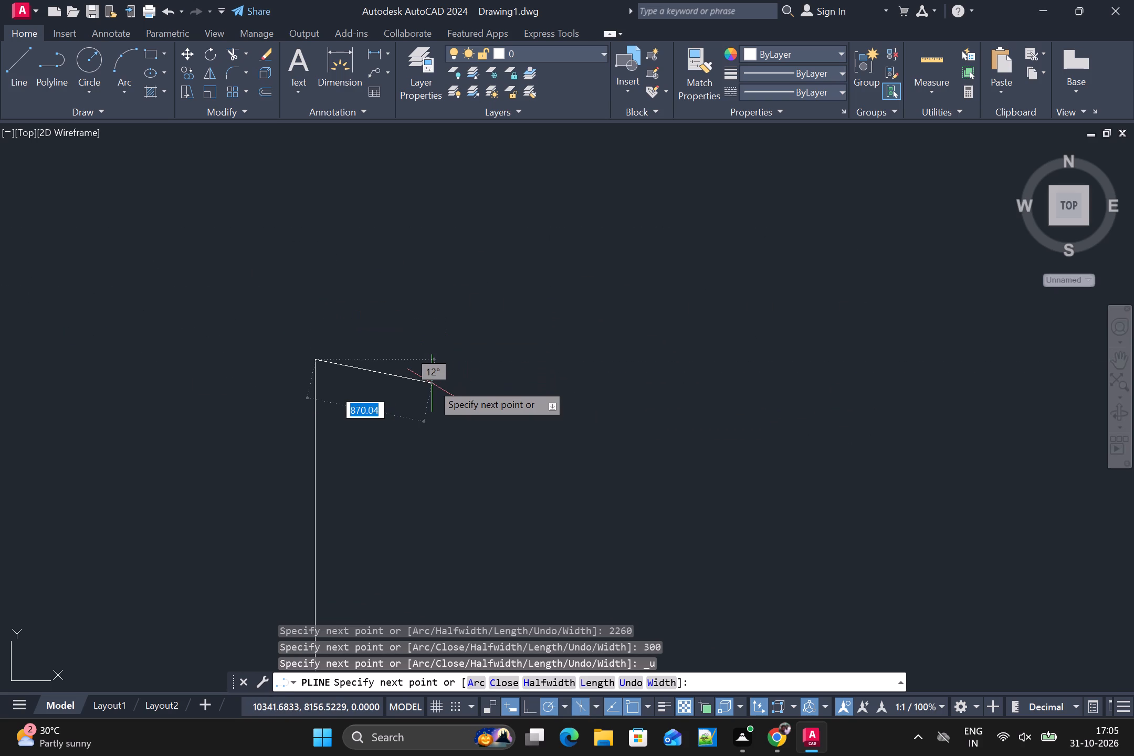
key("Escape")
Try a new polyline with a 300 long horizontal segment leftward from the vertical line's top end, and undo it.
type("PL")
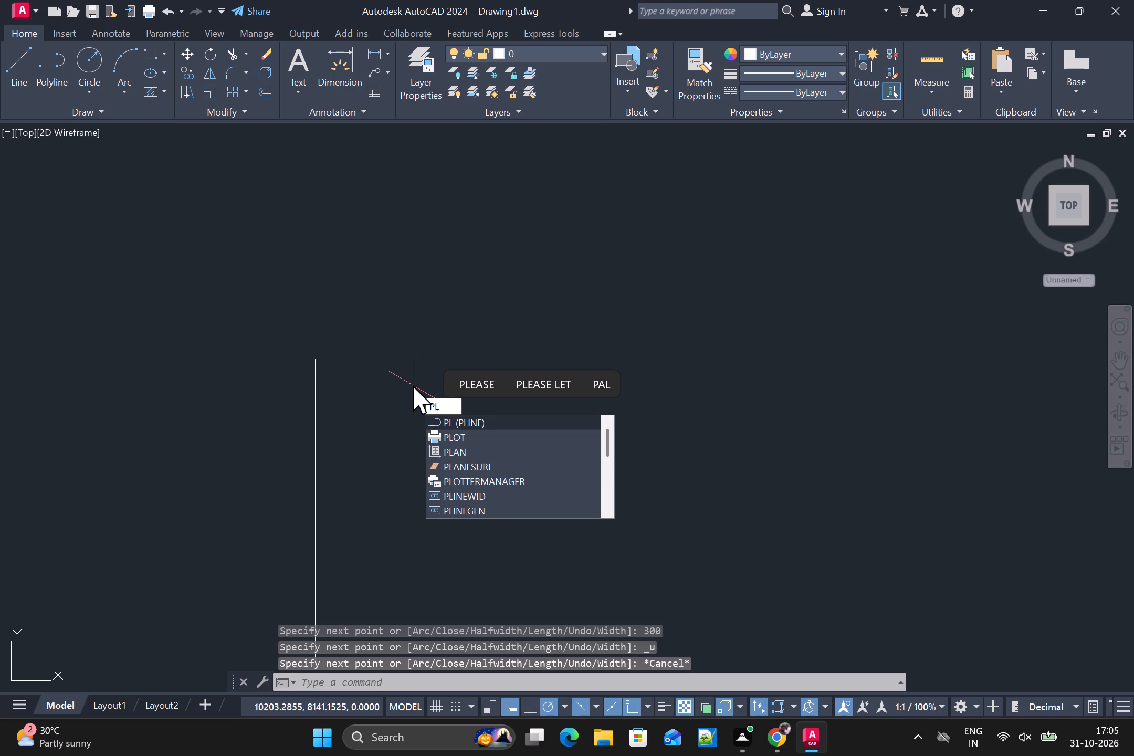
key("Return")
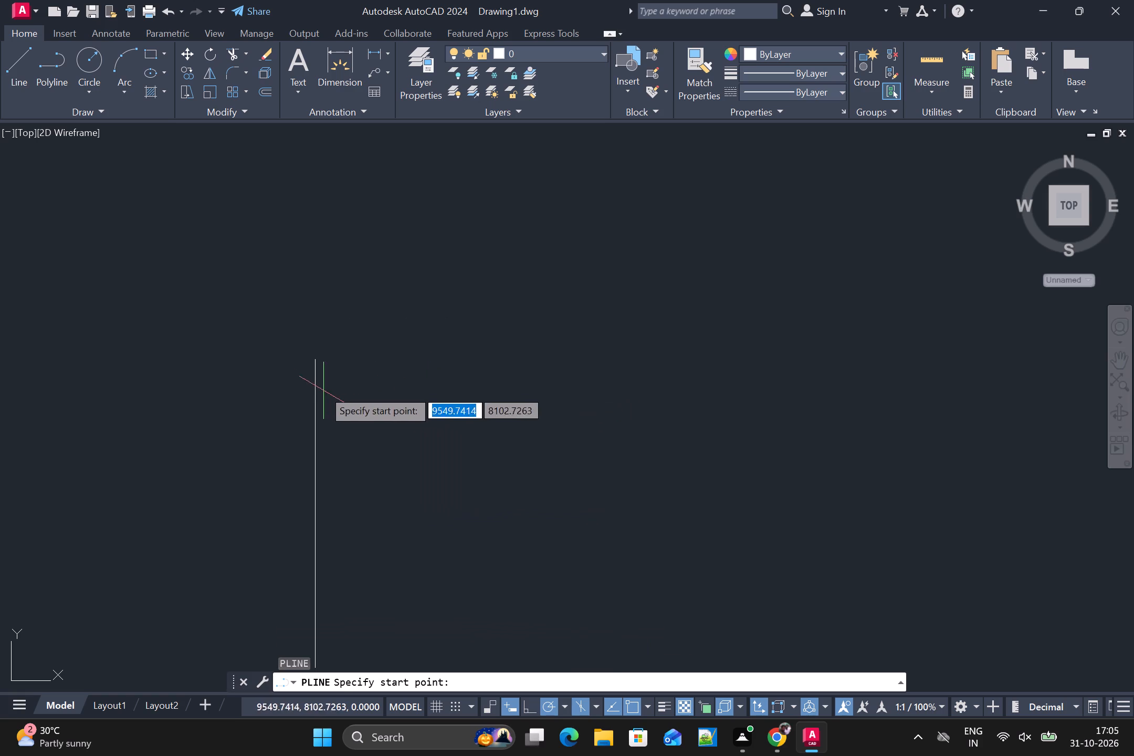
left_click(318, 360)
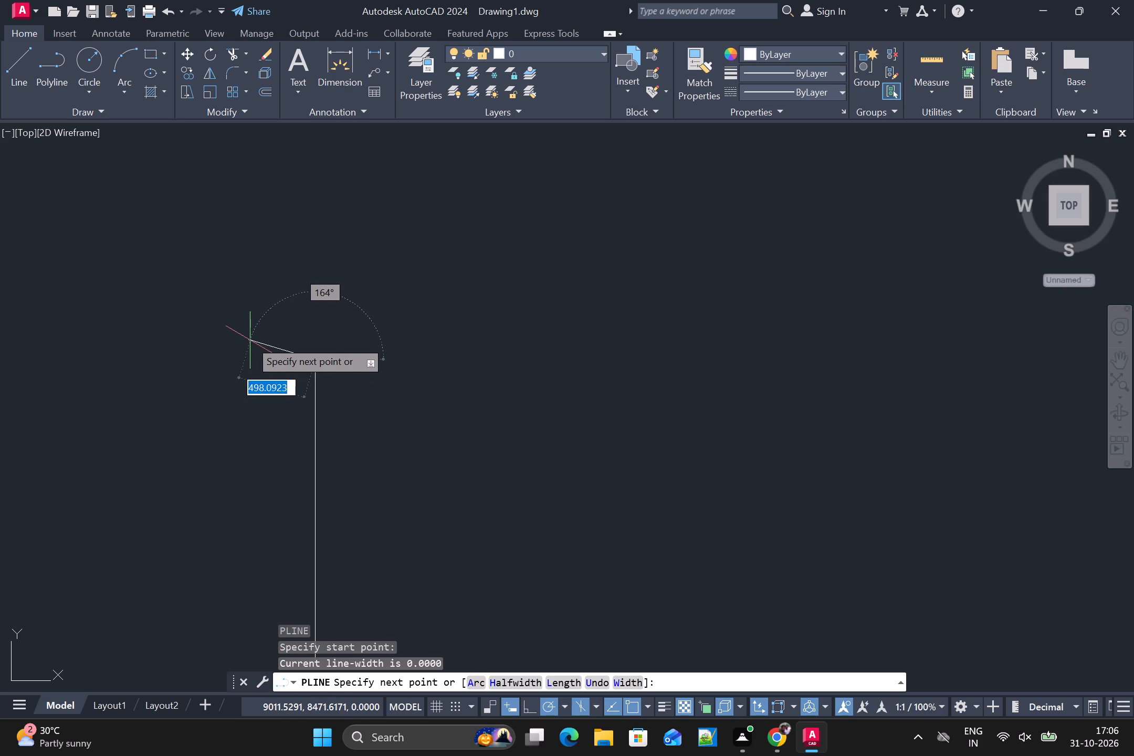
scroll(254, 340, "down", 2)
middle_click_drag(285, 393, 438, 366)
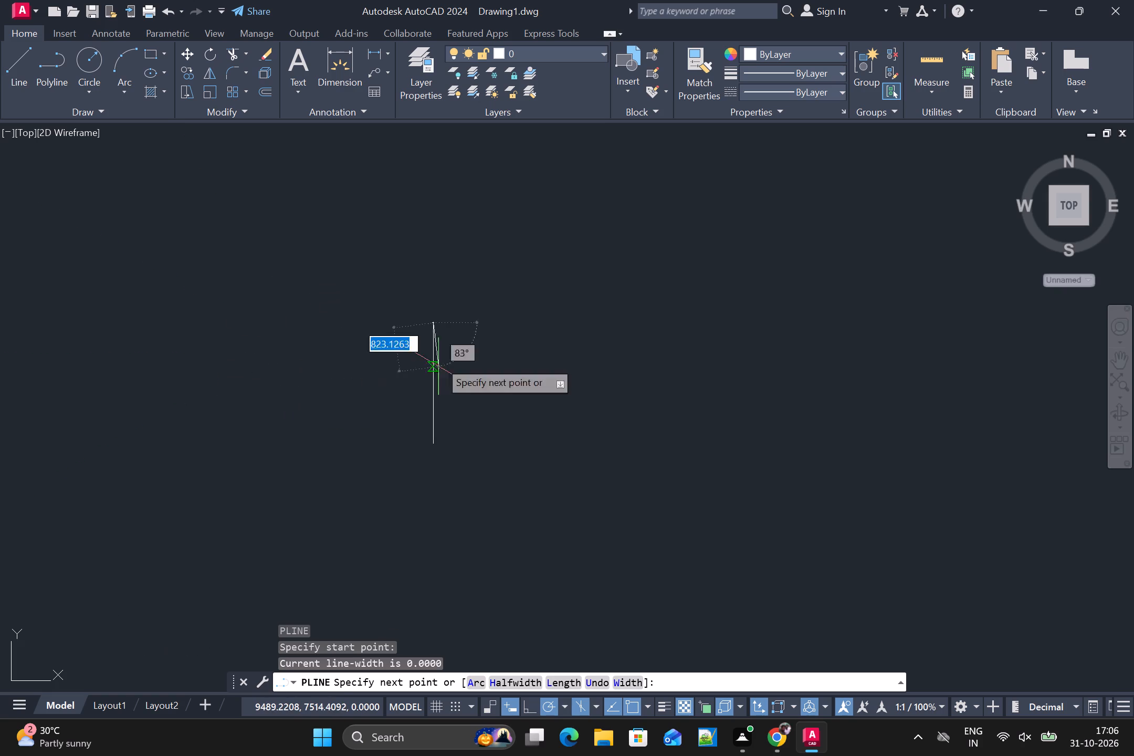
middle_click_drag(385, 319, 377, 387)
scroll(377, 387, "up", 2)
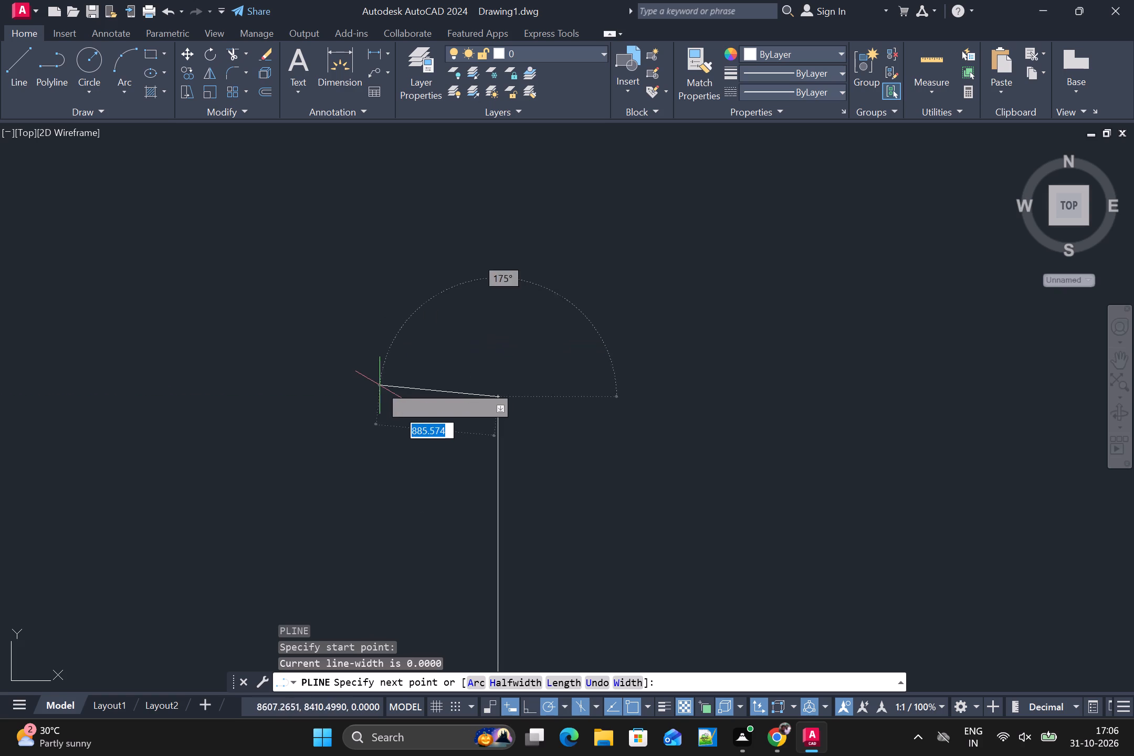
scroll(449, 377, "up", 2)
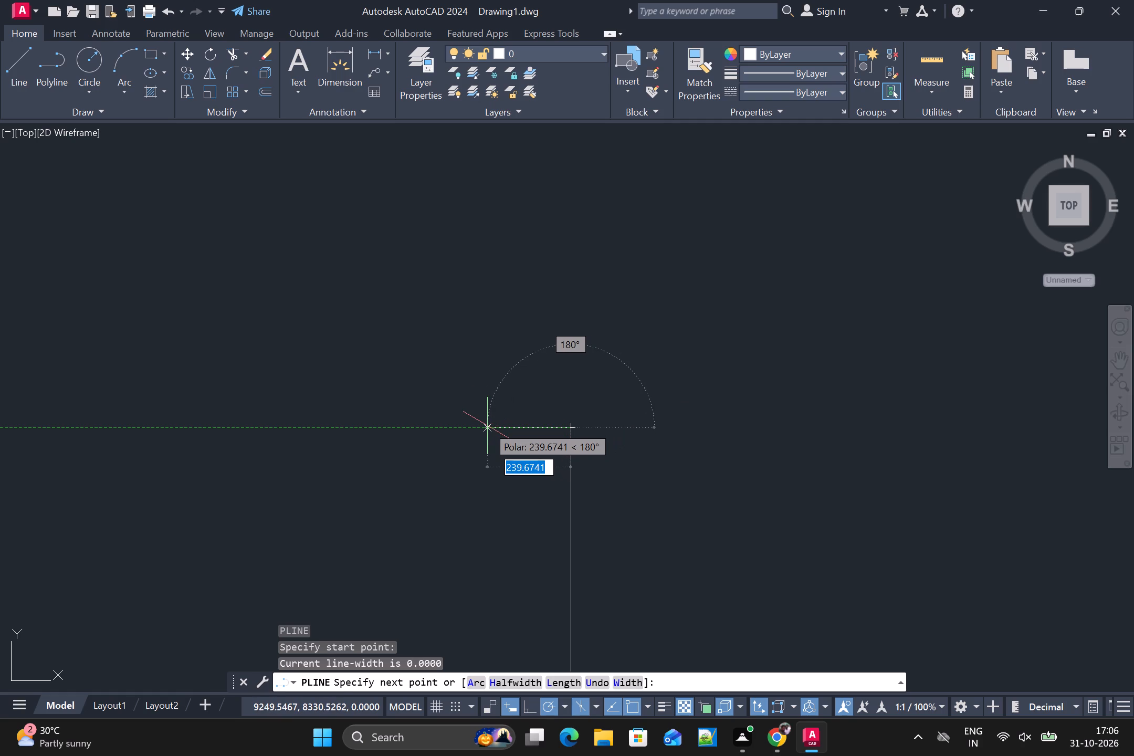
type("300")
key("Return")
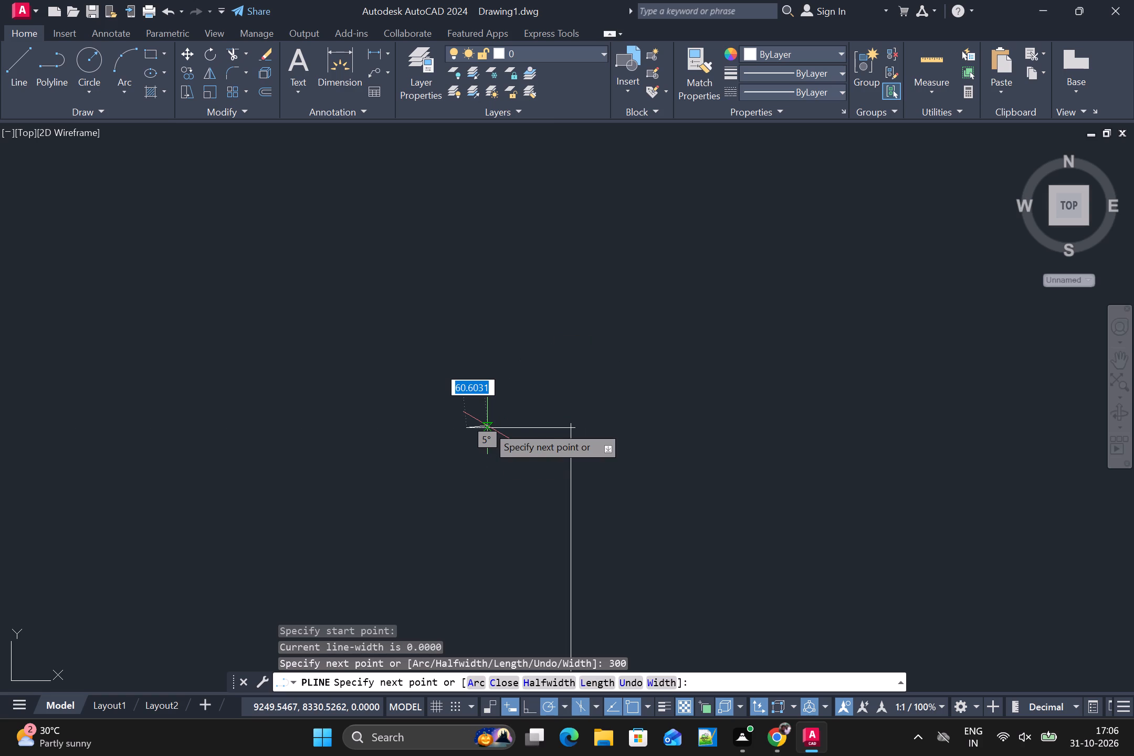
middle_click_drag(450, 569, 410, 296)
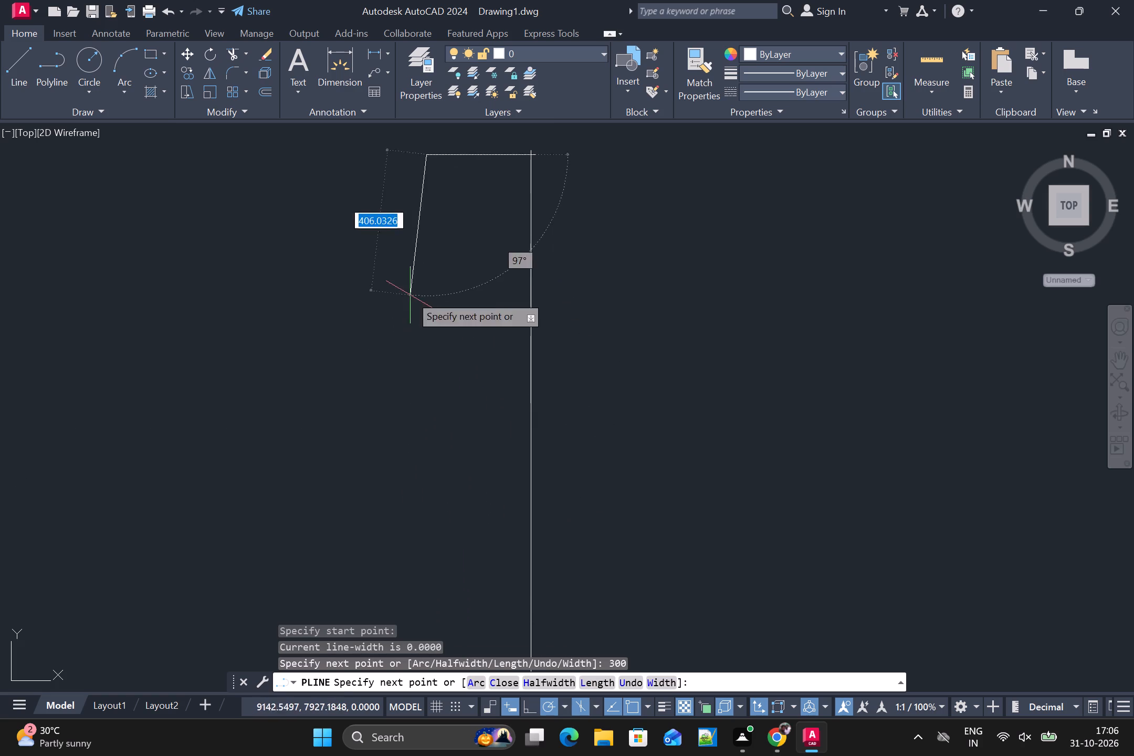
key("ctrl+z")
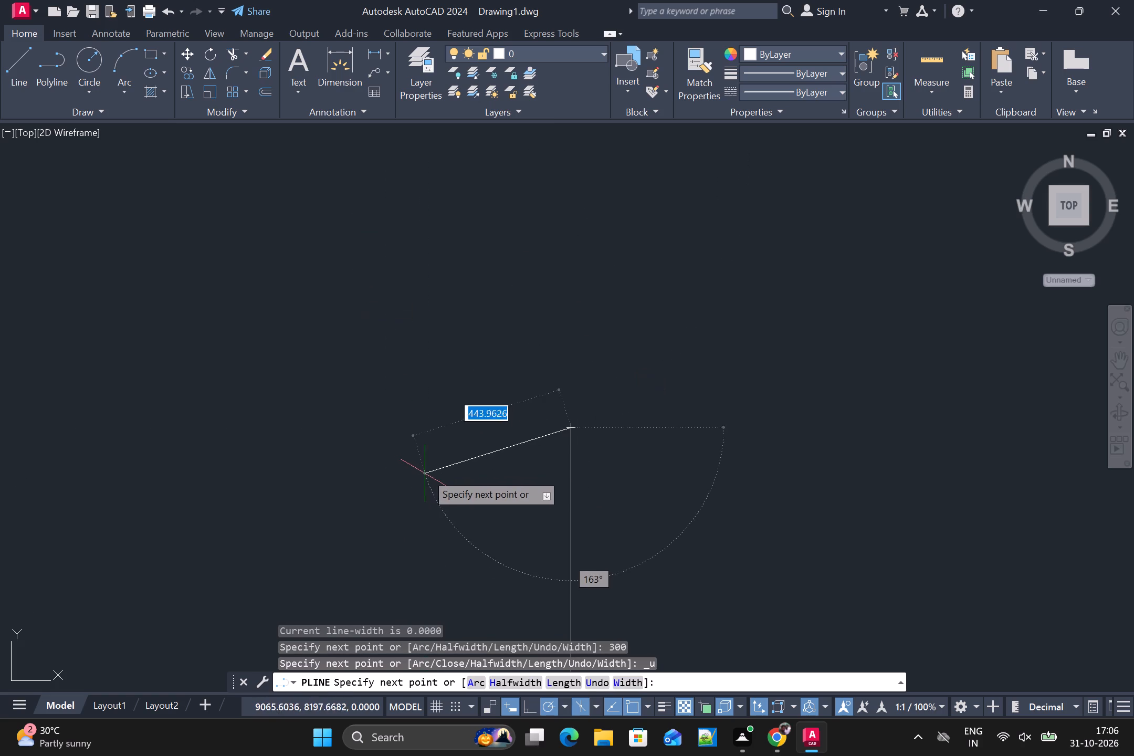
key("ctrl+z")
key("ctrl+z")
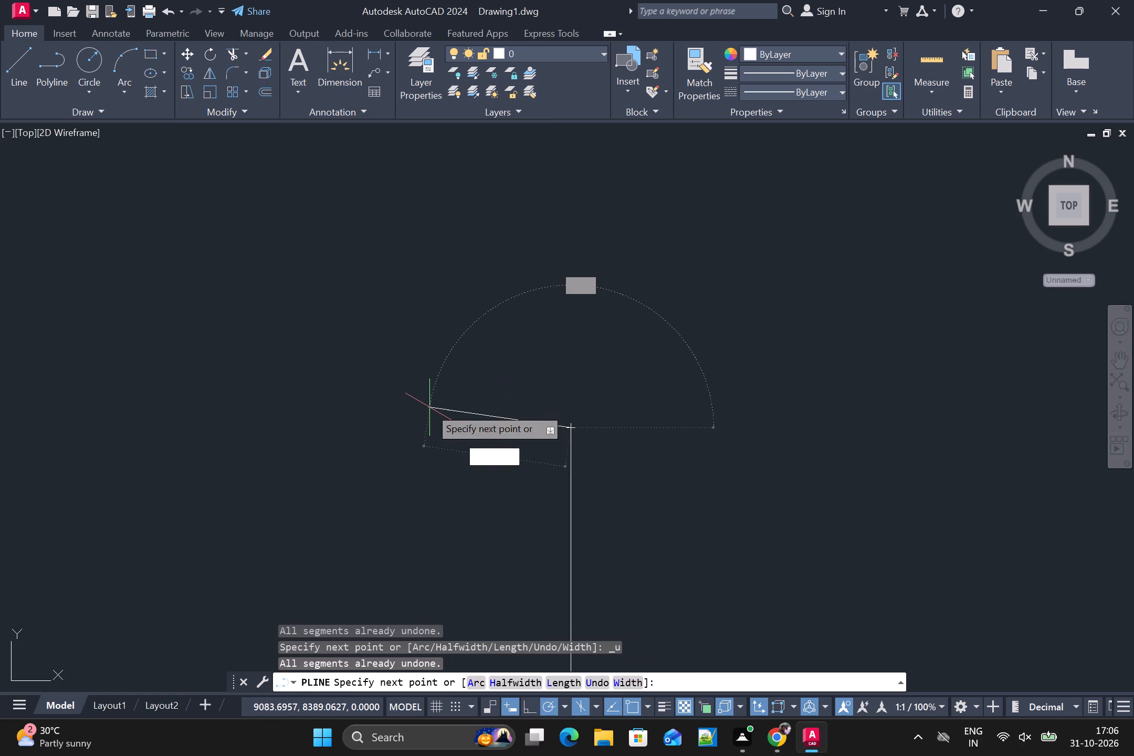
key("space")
Start a polyline at the vertical line's top end with a 300 long horizontal segment going leftward.
scroll(582, 417, "down", 2)
scroll(616, 475, "down", 1)
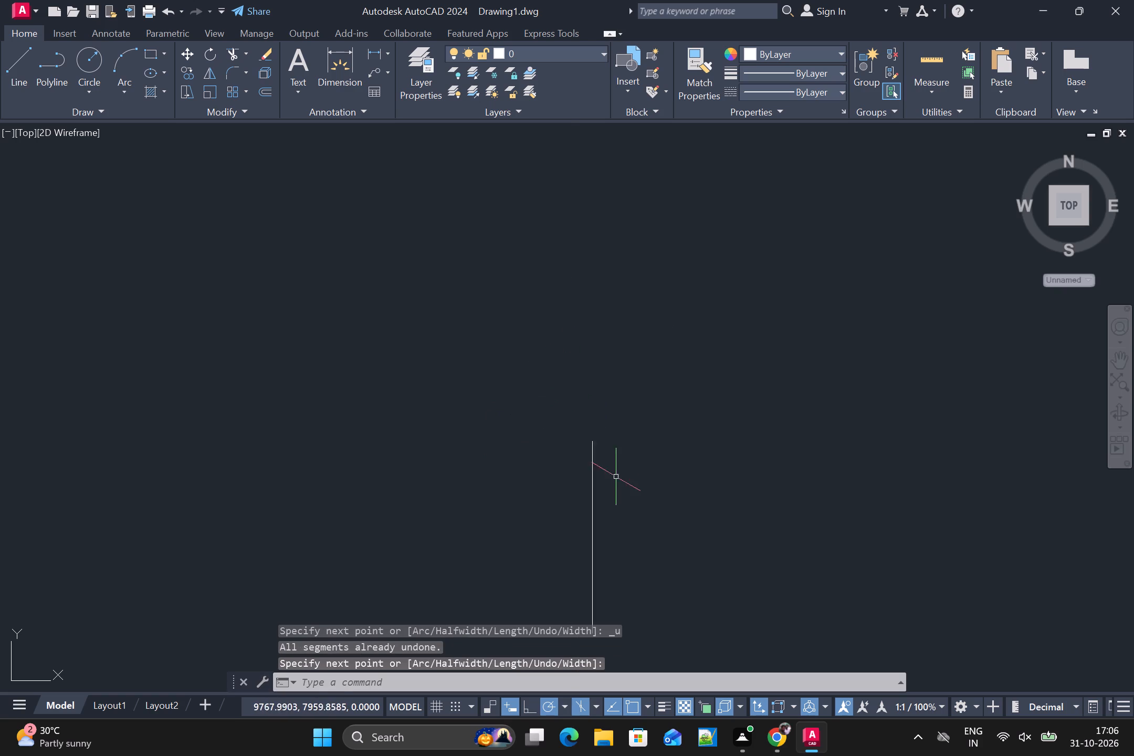
scroll(616, 477, "down", 1)
middle_click_drag(613, 490, 563, 458)
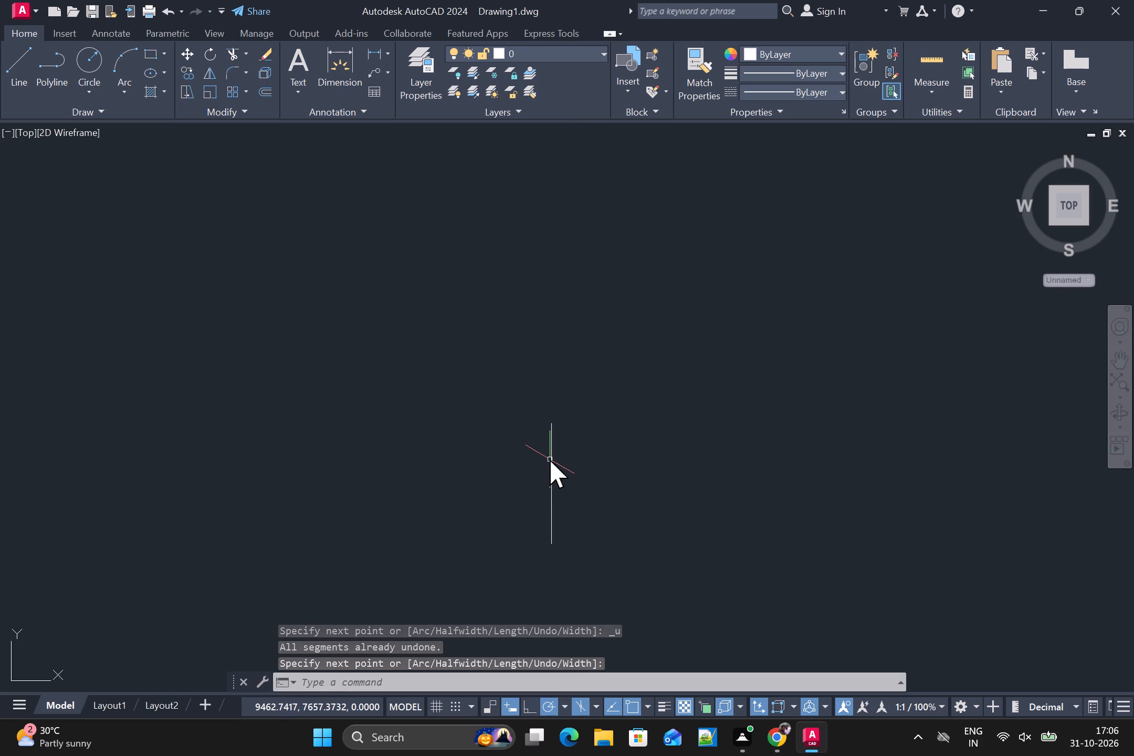
key("p")
key("l")
key("period")
key("Return")
scroll(551, 426, "up", 2)
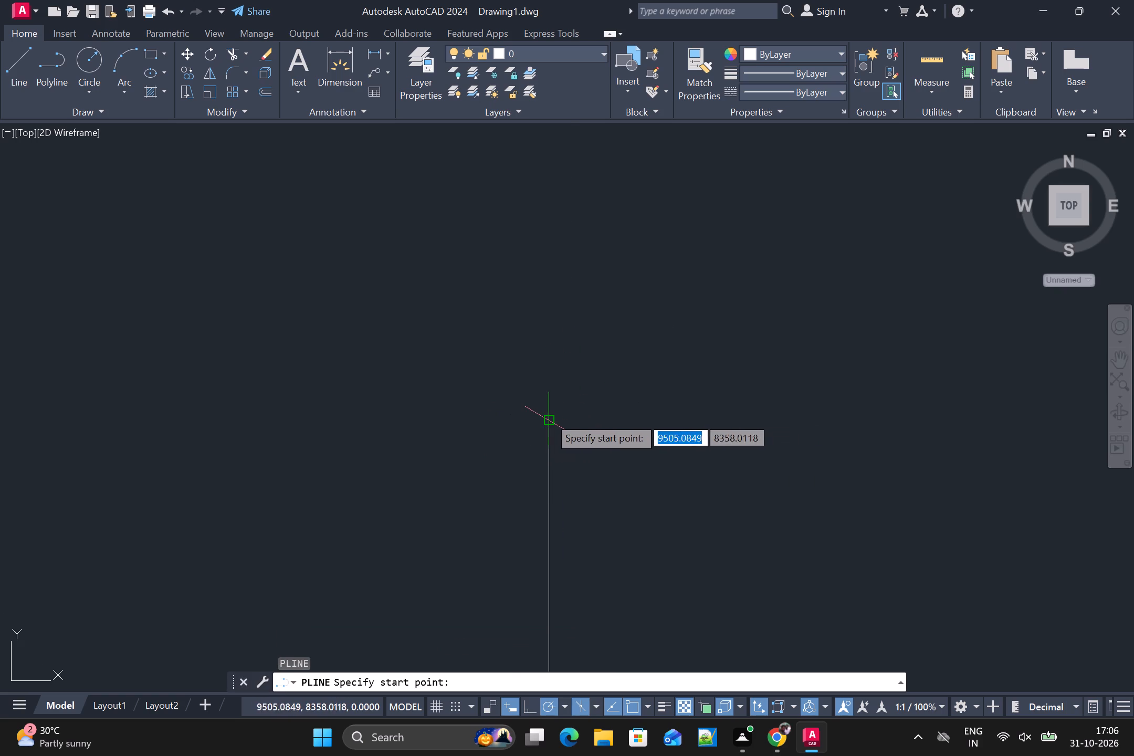
left_click(548, 421)
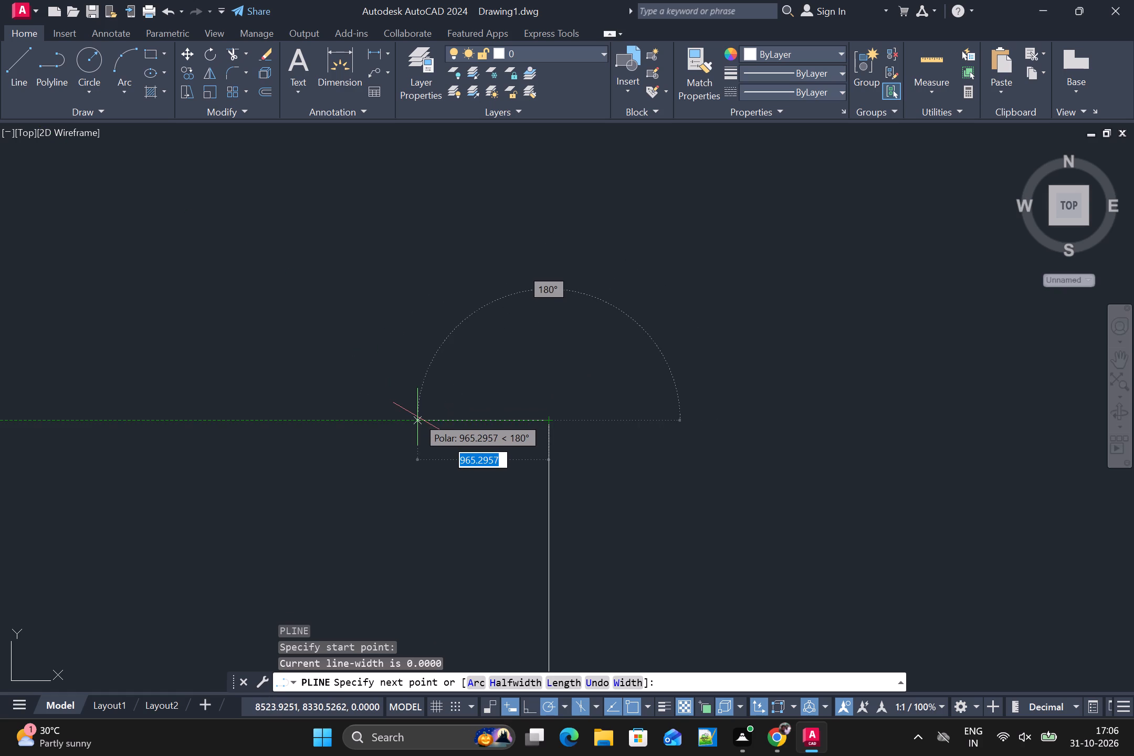
type("300")
key("Return")
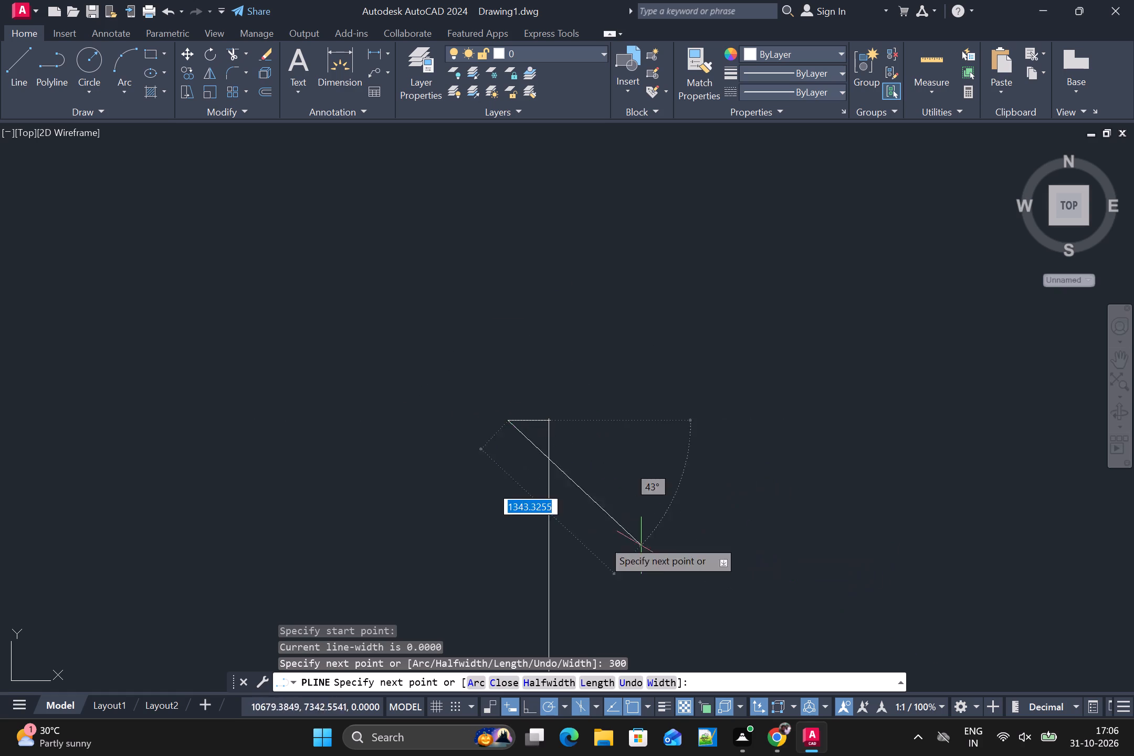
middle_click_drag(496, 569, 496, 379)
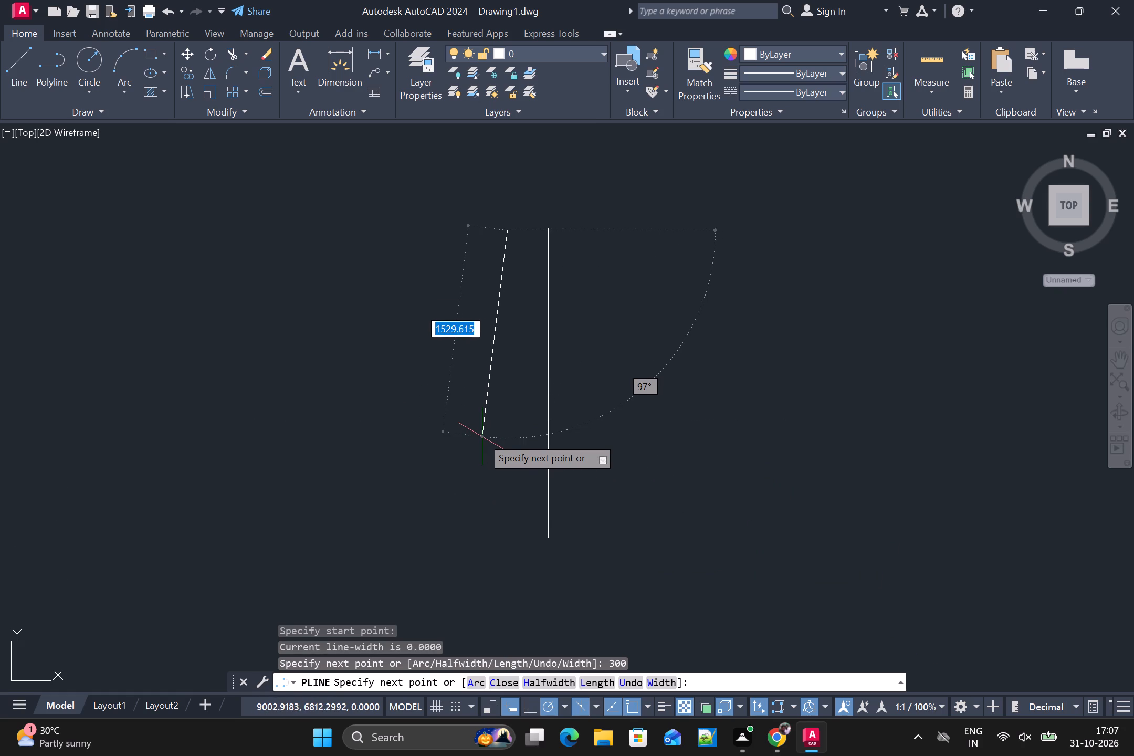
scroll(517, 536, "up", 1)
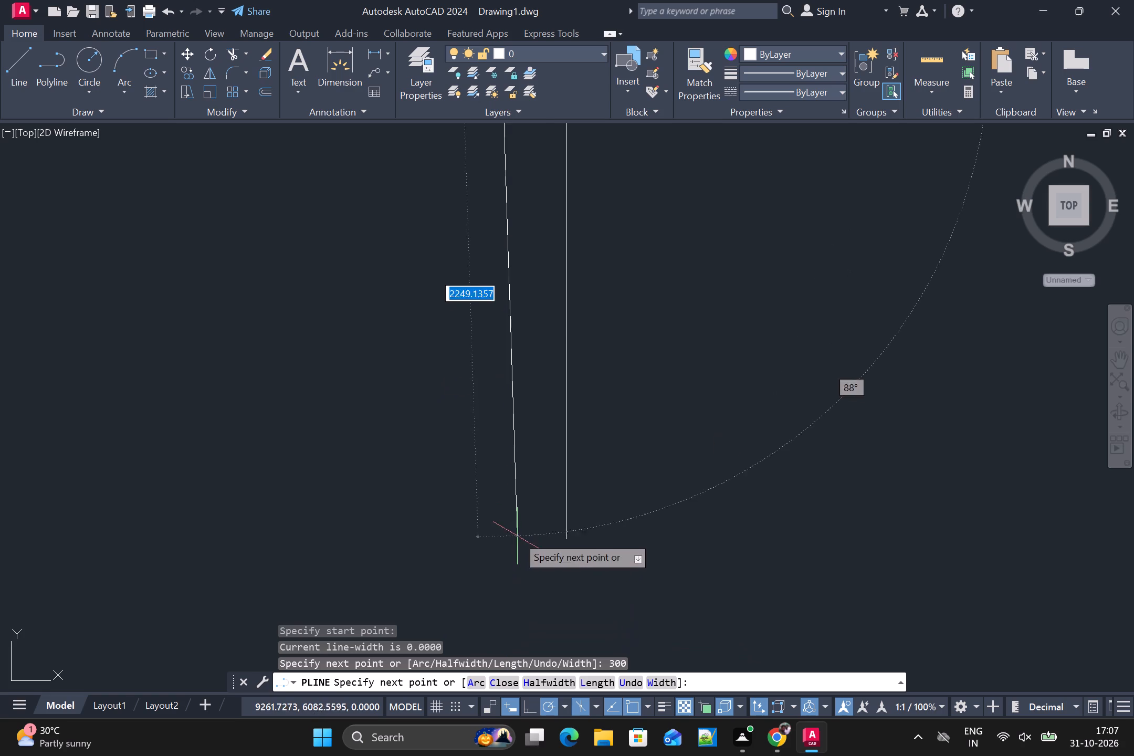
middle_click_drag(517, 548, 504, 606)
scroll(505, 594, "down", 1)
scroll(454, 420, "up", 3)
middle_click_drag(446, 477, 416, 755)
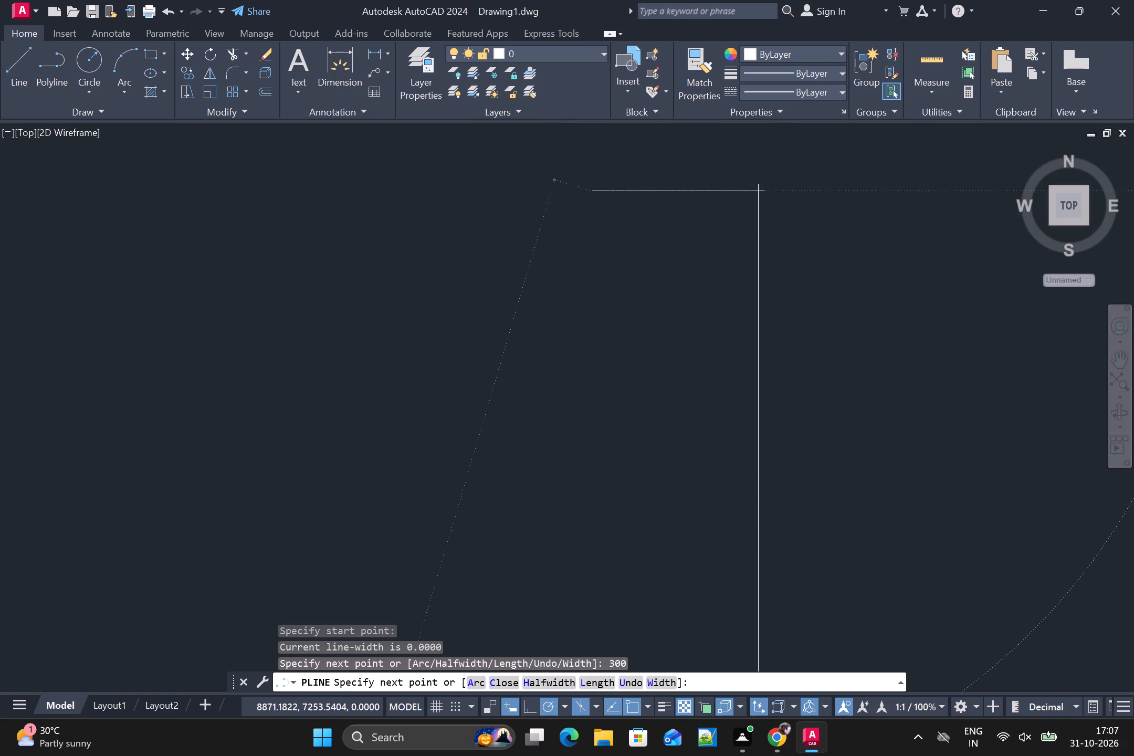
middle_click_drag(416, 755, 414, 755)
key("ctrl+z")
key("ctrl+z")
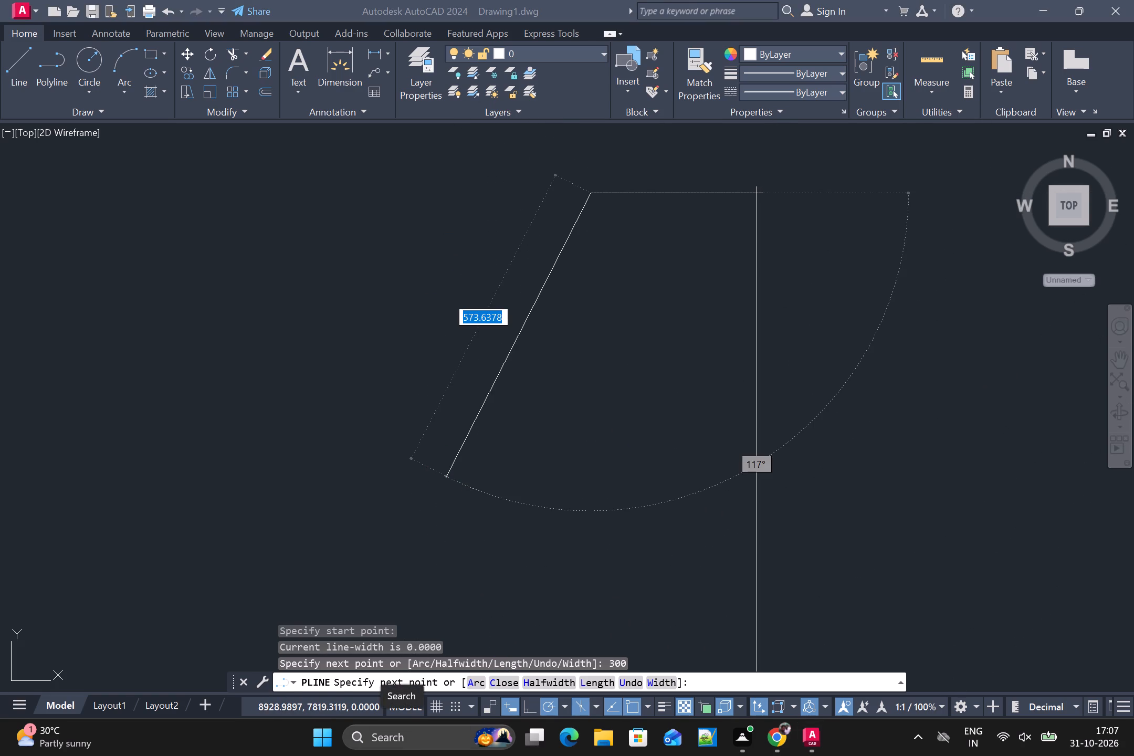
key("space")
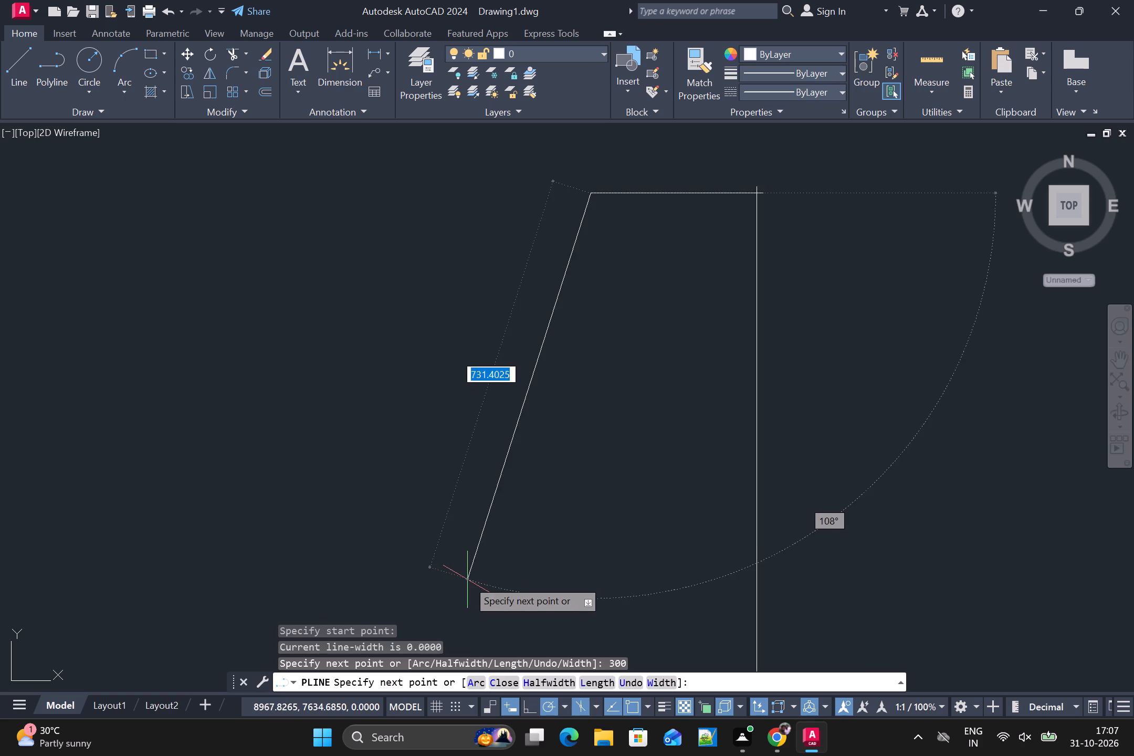
Finish the polyline and delete the 300 long horizontal segment at the vertical line's top end.
key("Escape")
key("space")
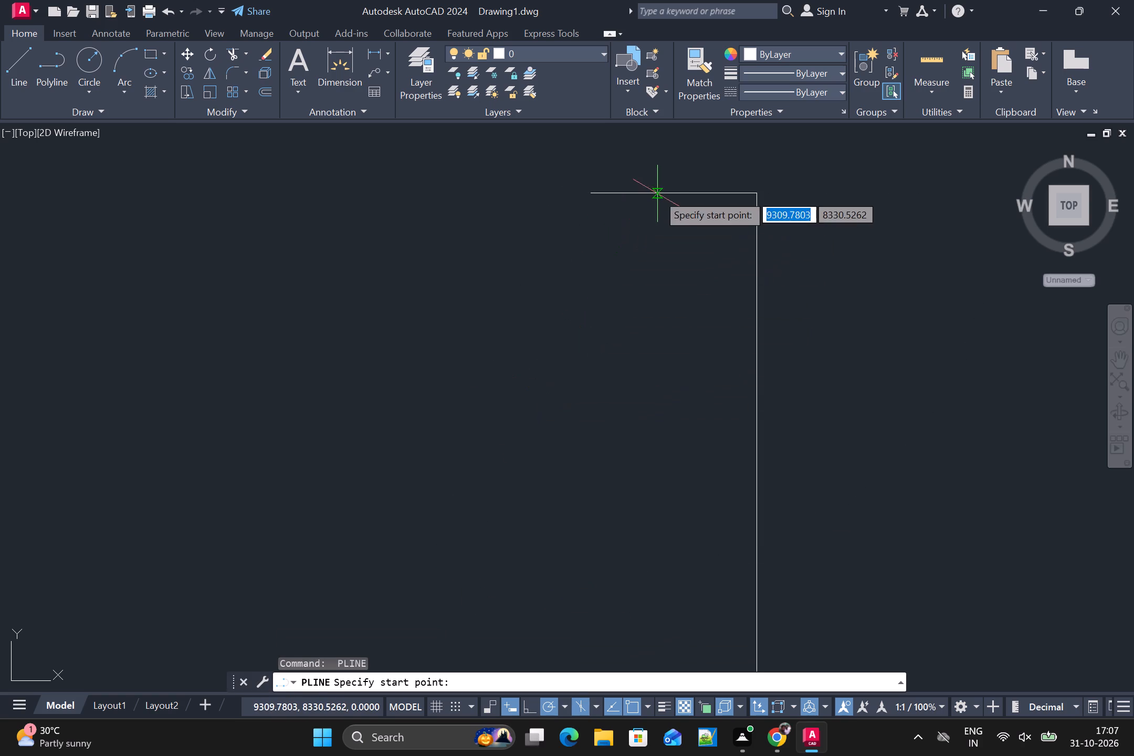
left_click(657, 194)
key("space")
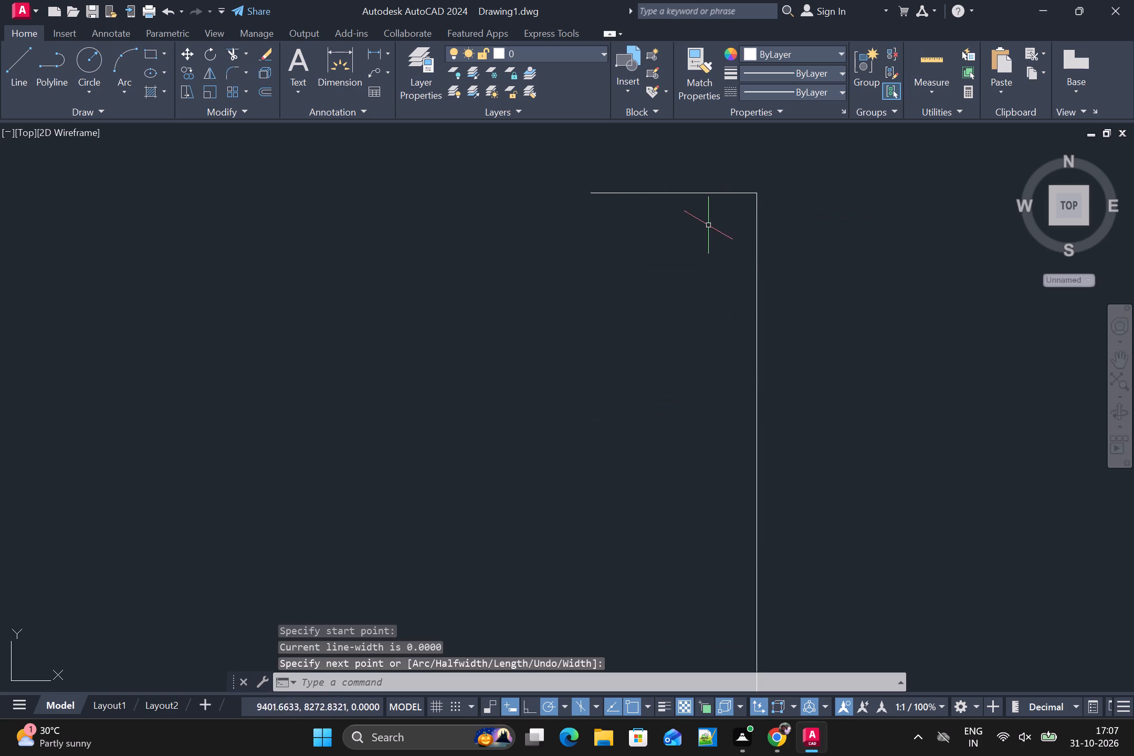
left_click(725, 194)
key("Delete")
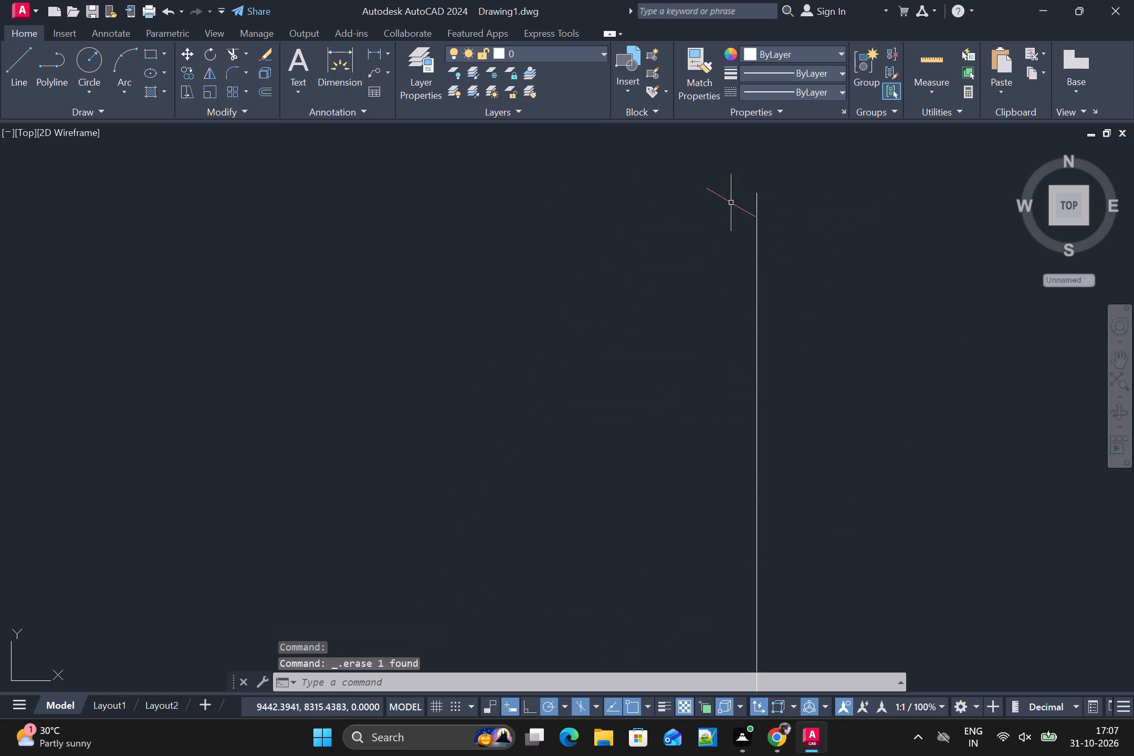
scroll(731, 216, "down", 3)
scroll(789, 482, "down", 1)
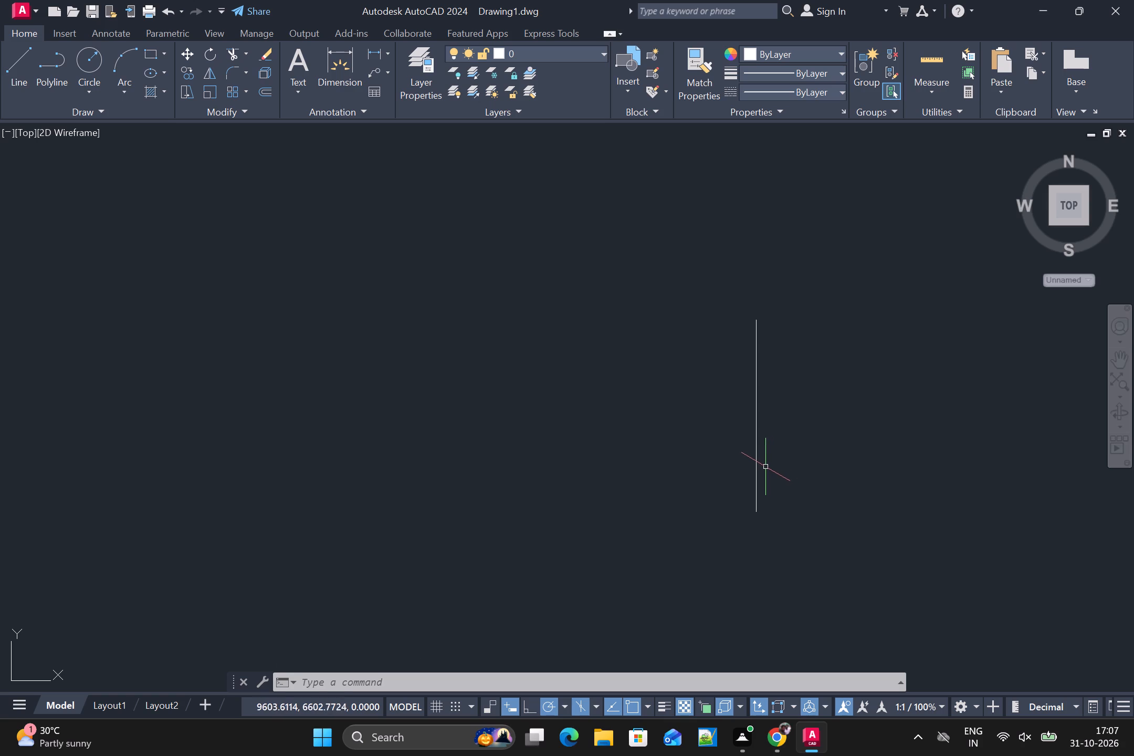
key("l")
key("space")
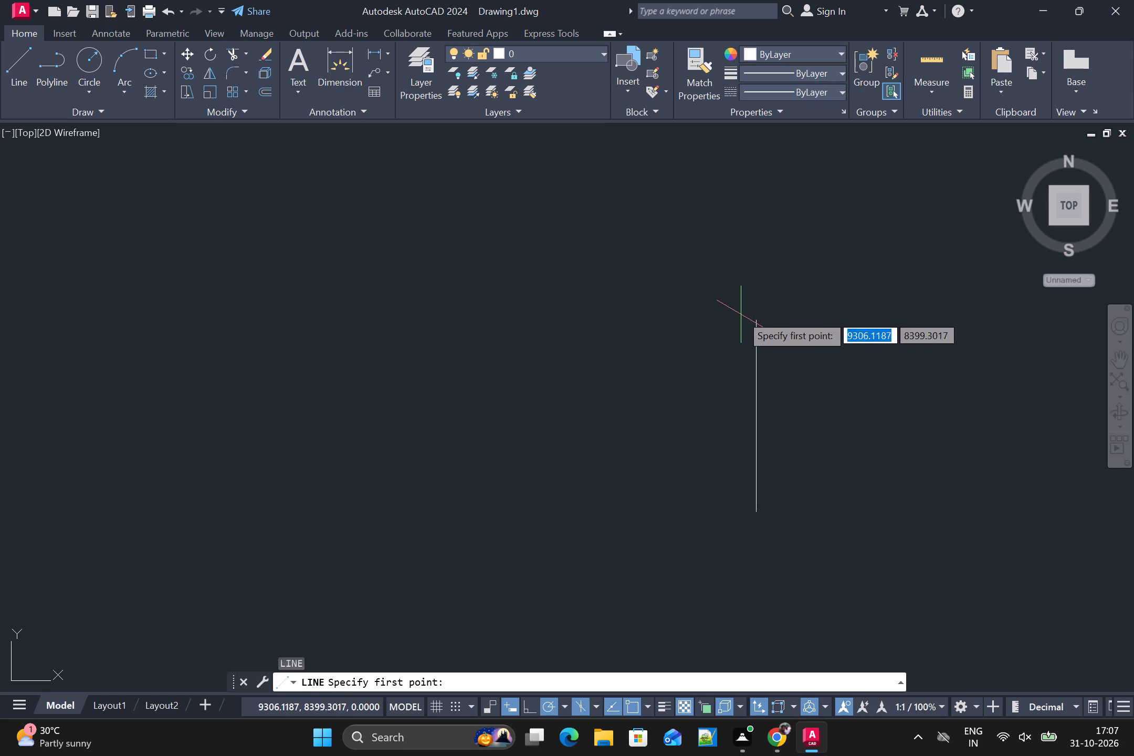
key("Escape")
Start a polyline at the vertical line's top end with a 300 long segment going leftward and slightly upward, at about 171°.
type("PL")
key("Return")
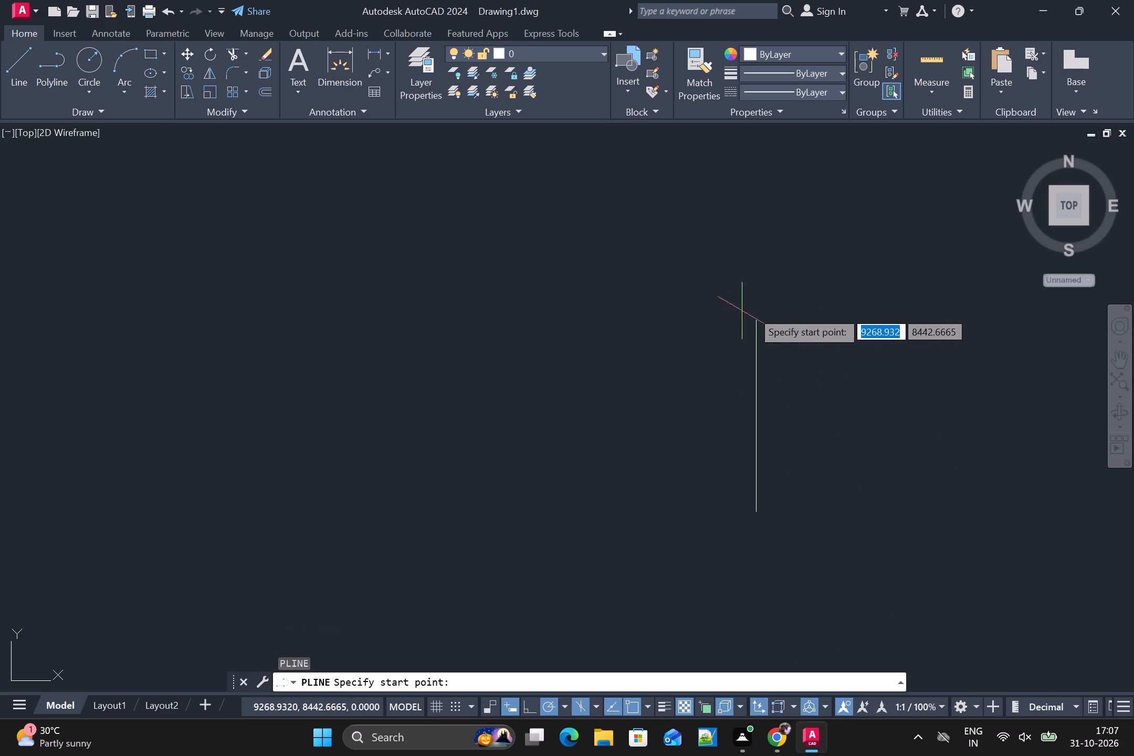
left_click(758, 316)
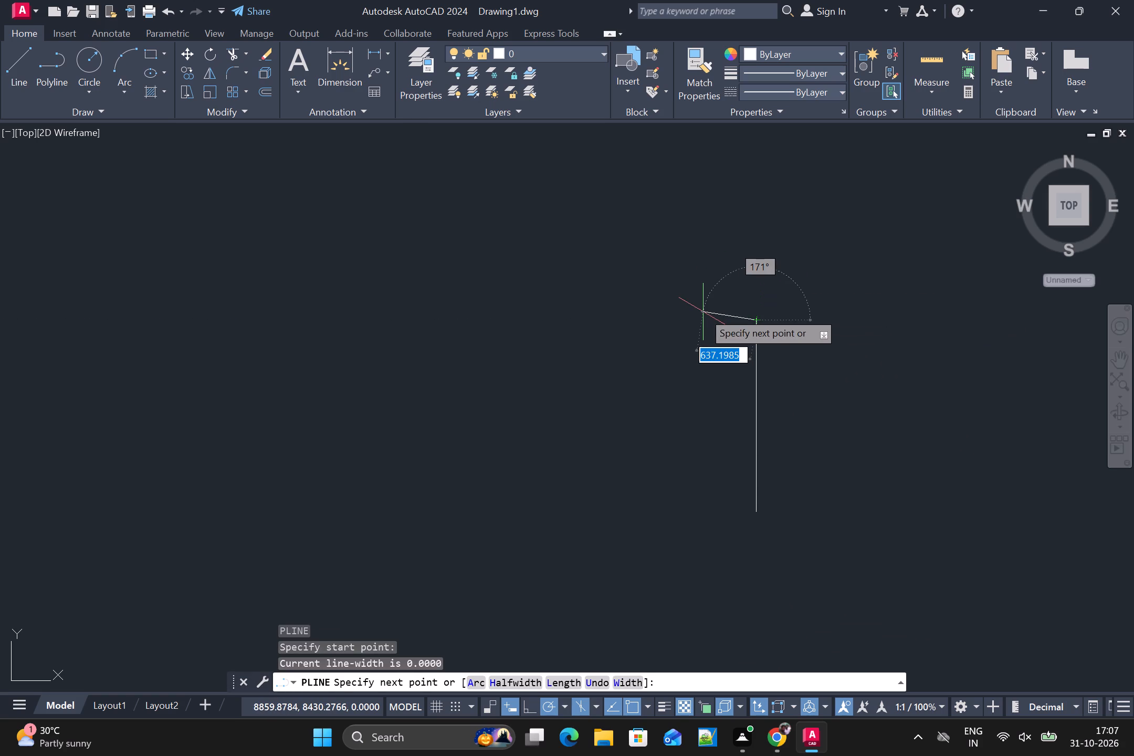
type("300")
key("Return")
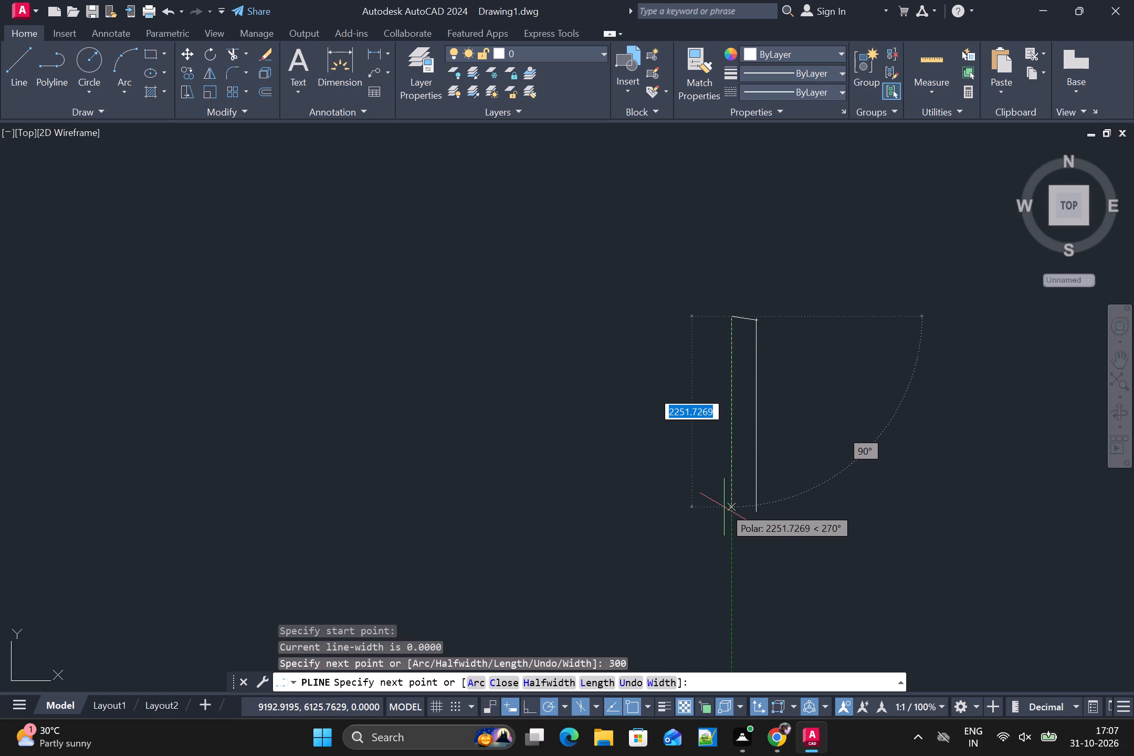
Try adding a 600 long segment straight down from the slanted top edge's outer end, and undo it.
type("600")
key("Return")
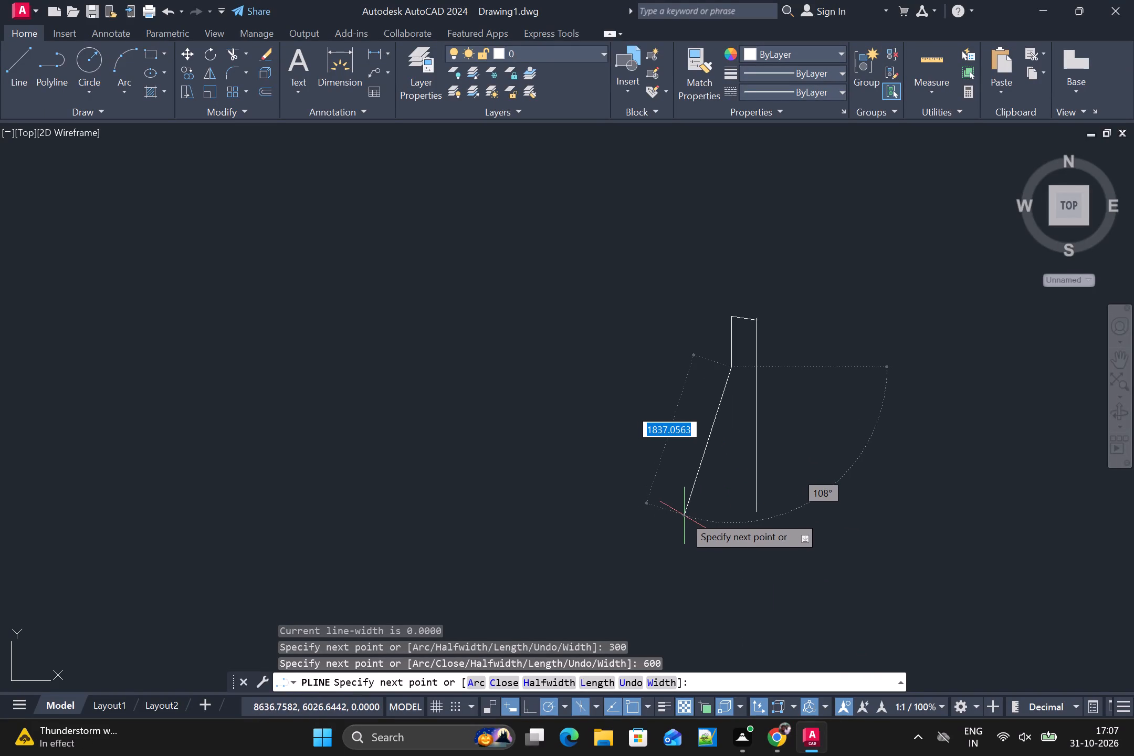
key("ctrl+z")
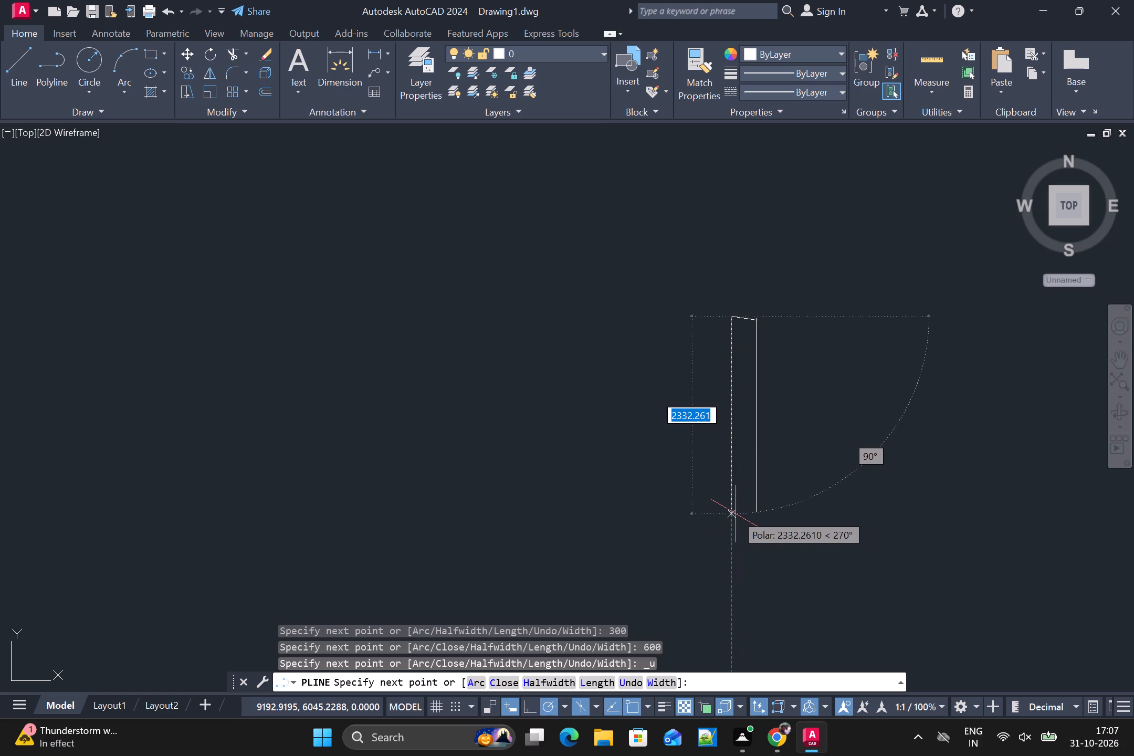
Continue the polyline 2260 straight down and join it to the first vertical line's bottom end, completing the slanted side panel.
type("22")
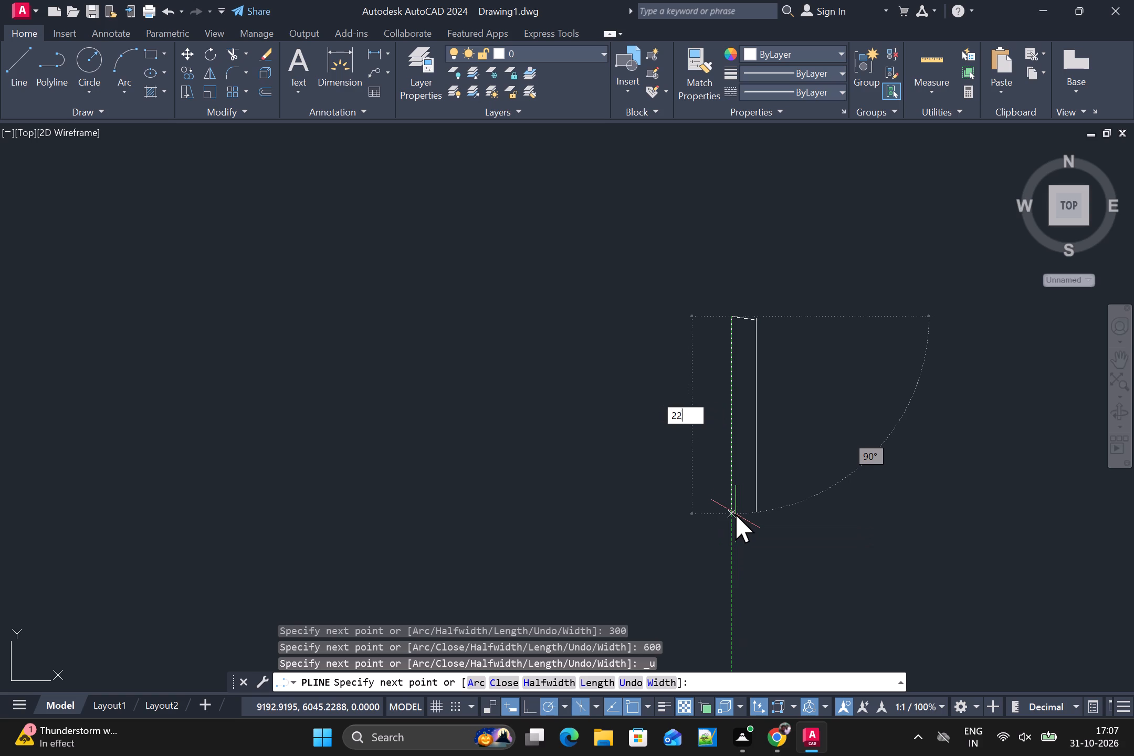
type("60")
key("Return")
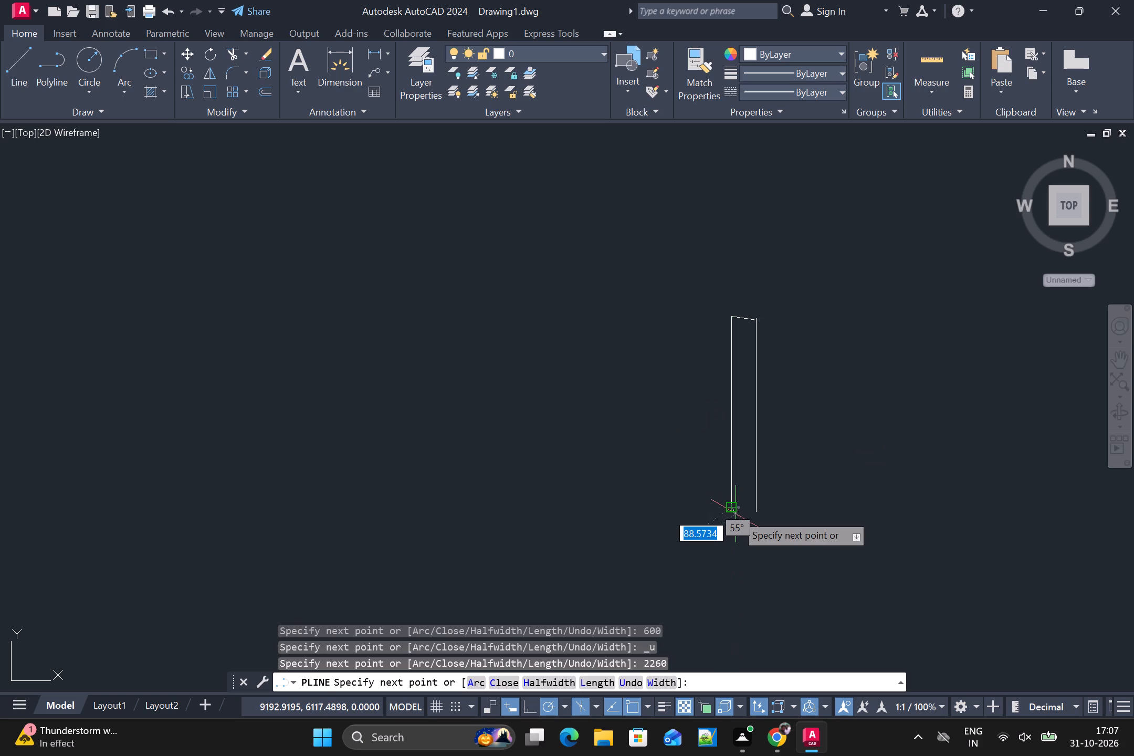
scroll(753, 513, "up", 3)
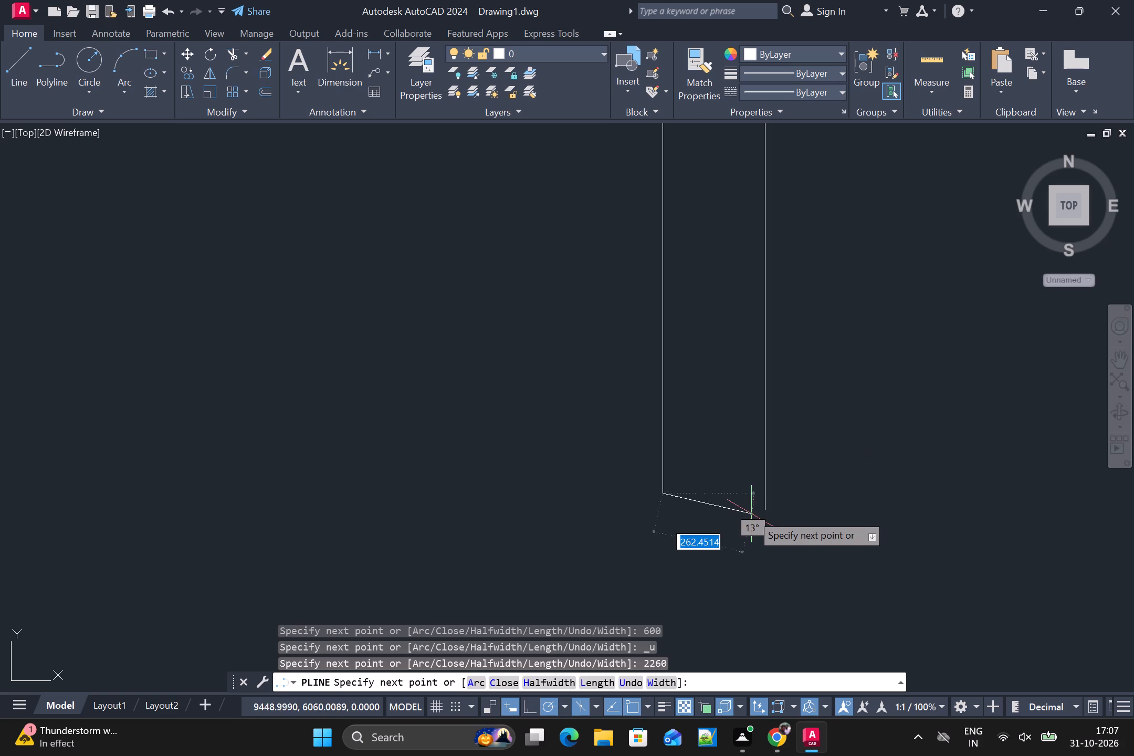
scroll(765, 509, "up", 2)
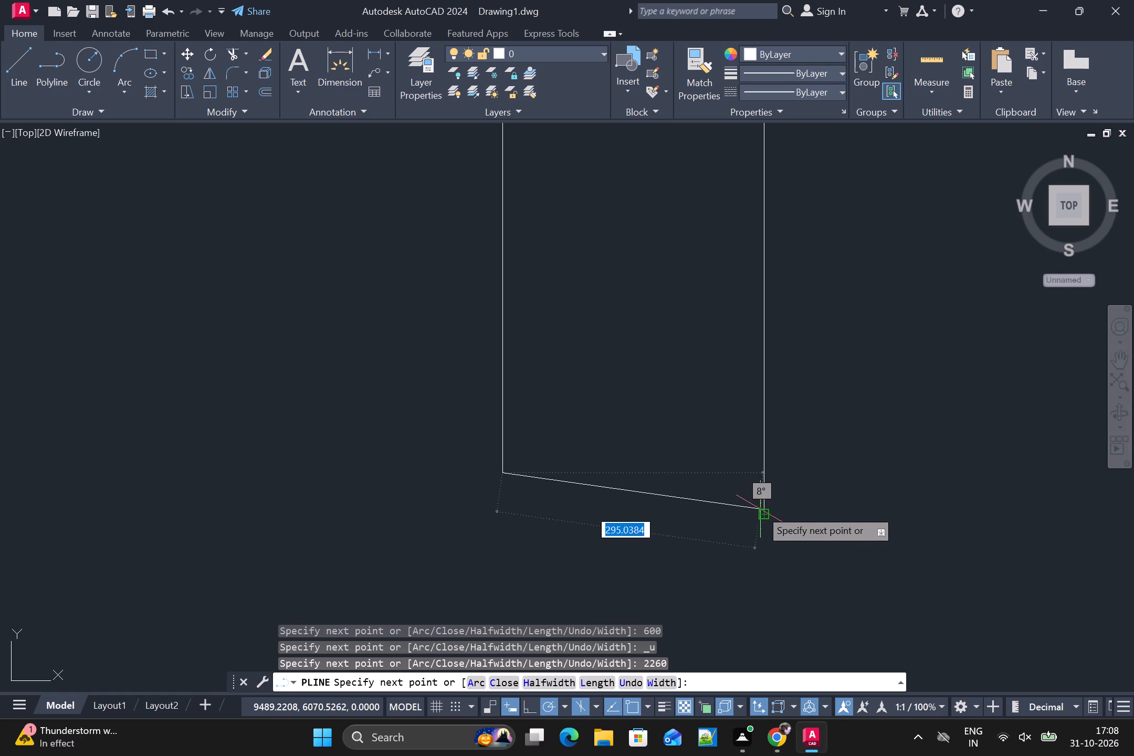
left_click(765, 512)
key("space")
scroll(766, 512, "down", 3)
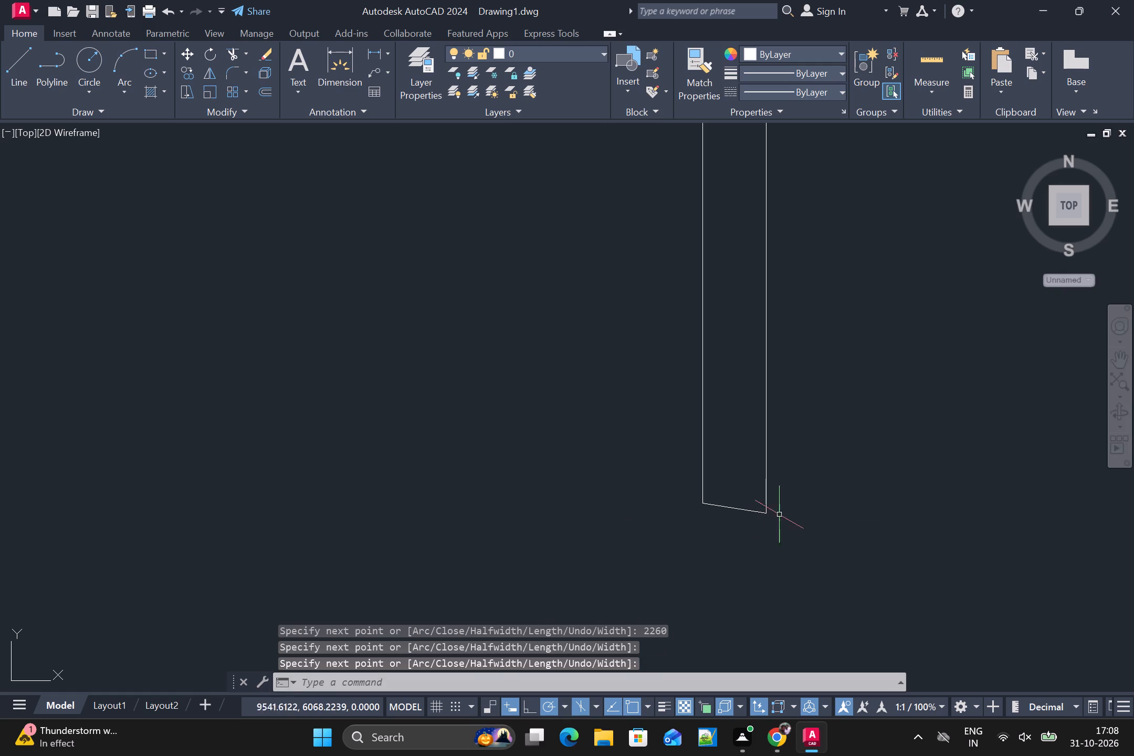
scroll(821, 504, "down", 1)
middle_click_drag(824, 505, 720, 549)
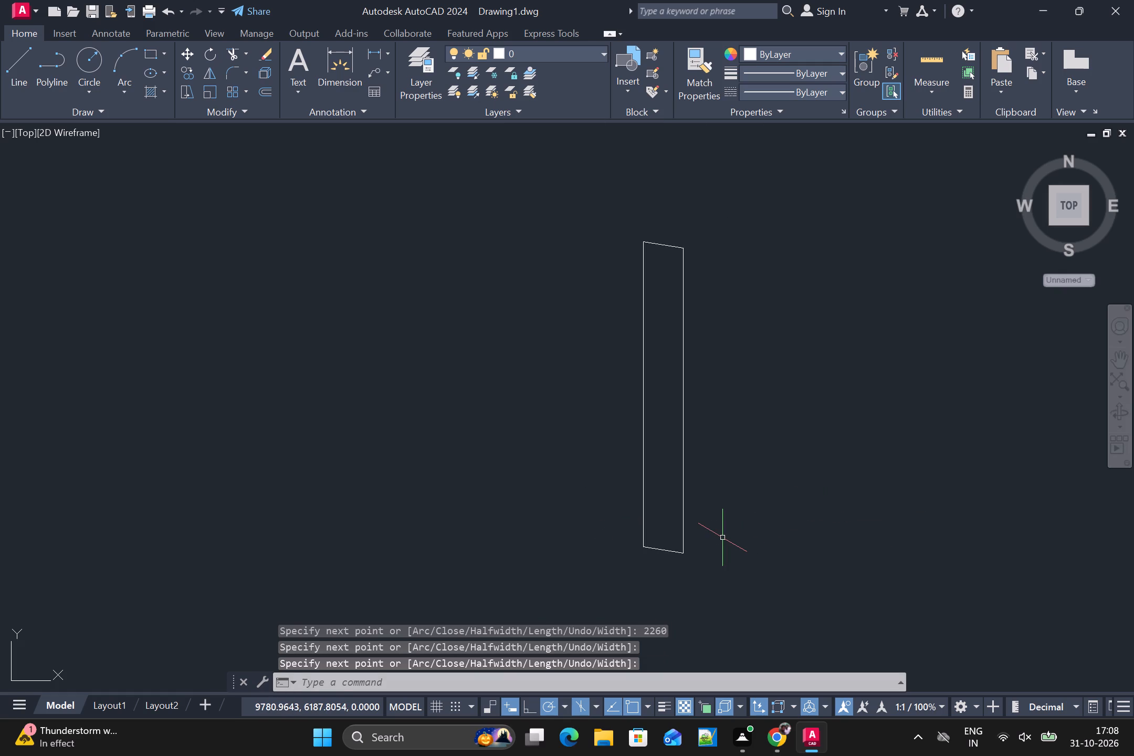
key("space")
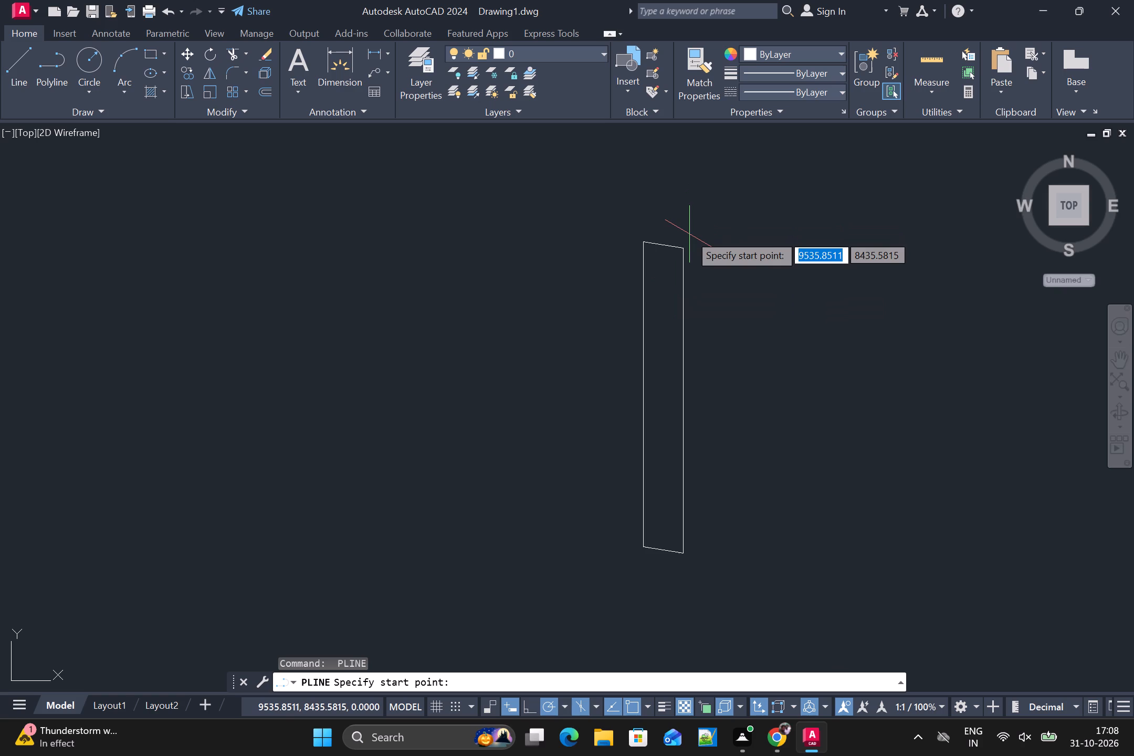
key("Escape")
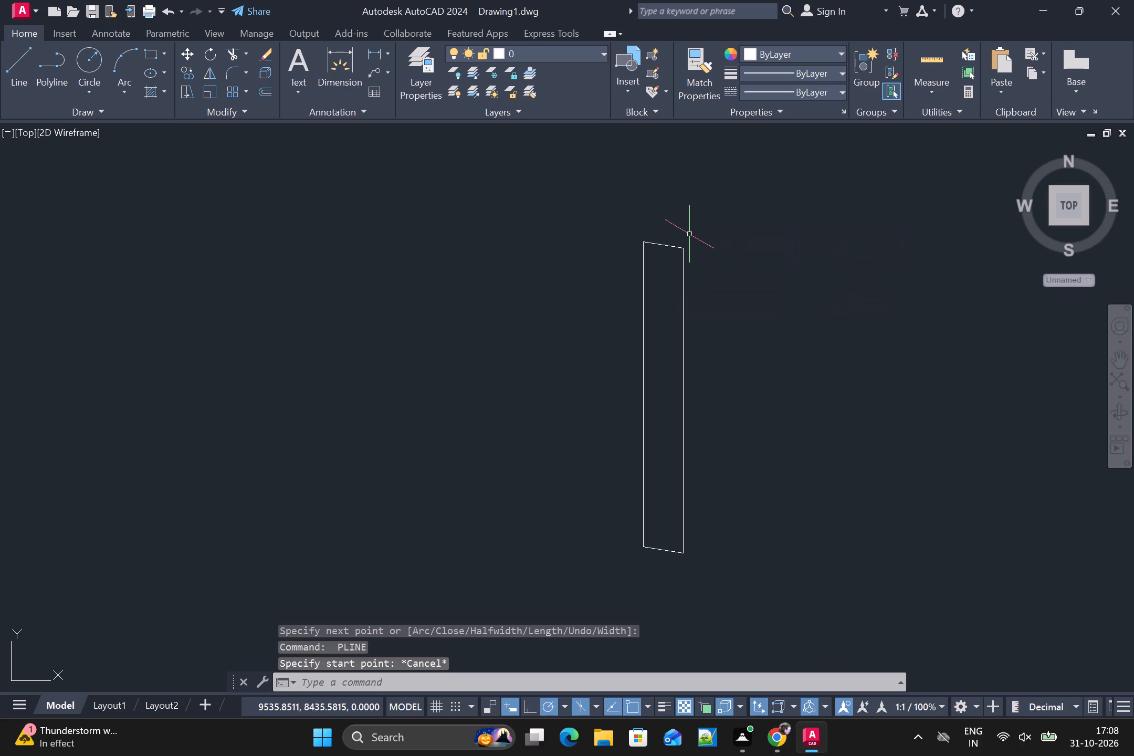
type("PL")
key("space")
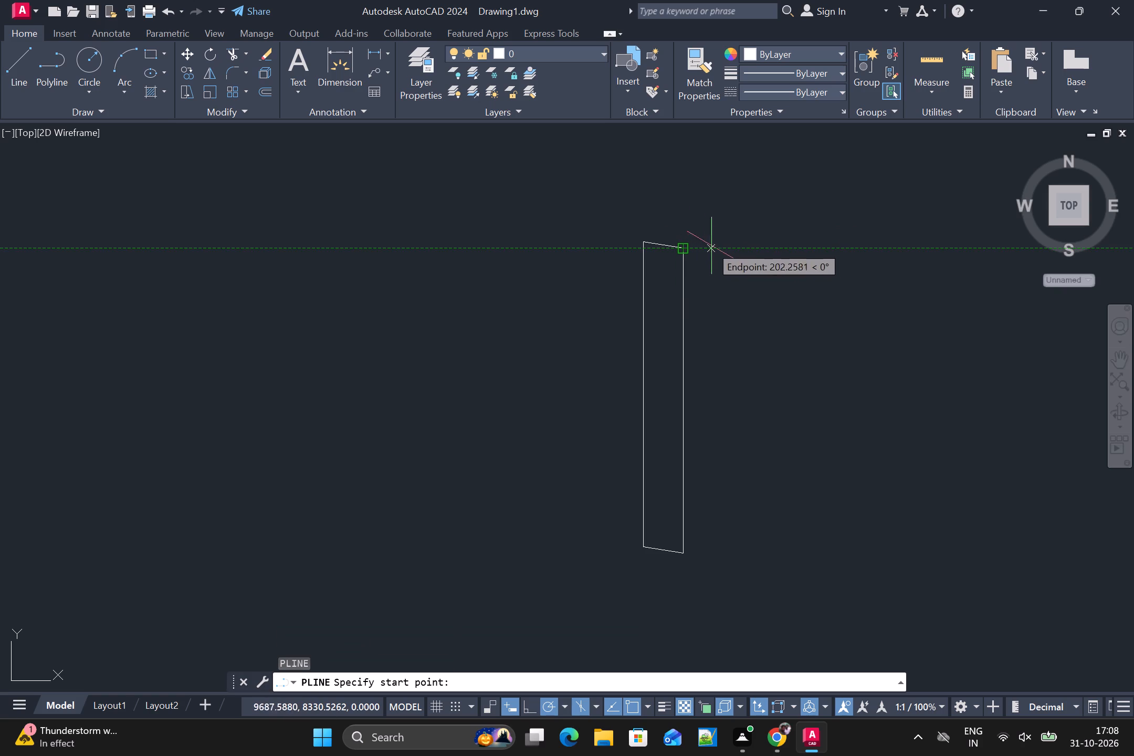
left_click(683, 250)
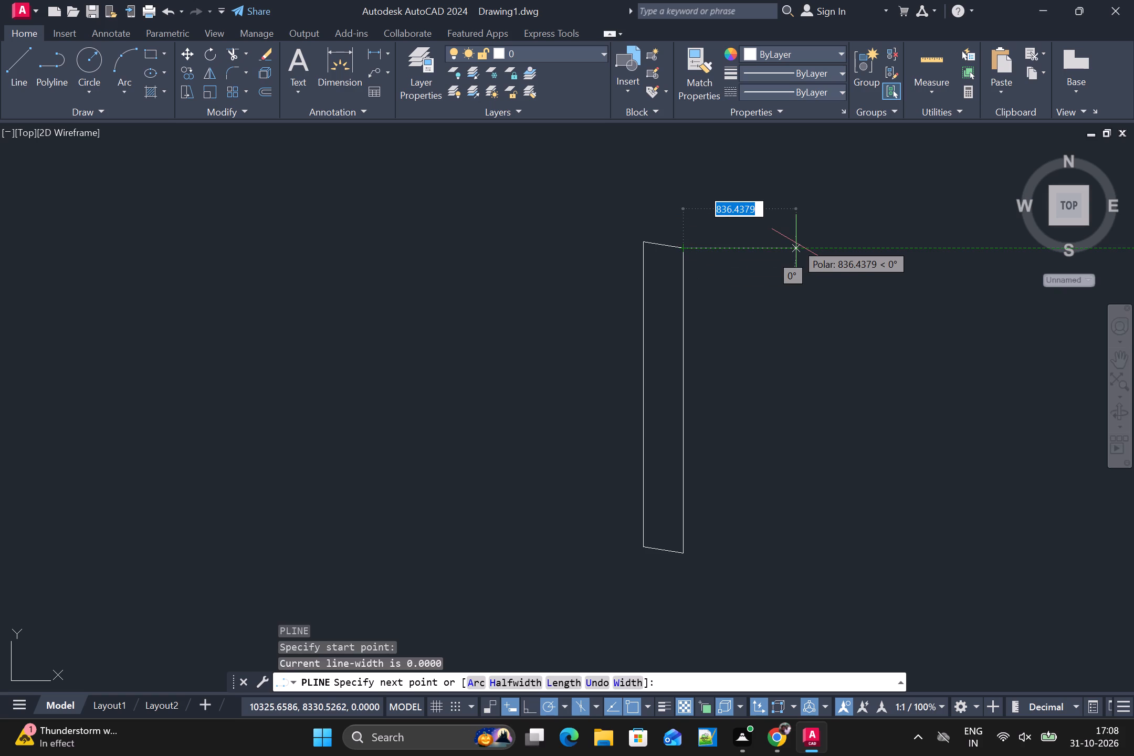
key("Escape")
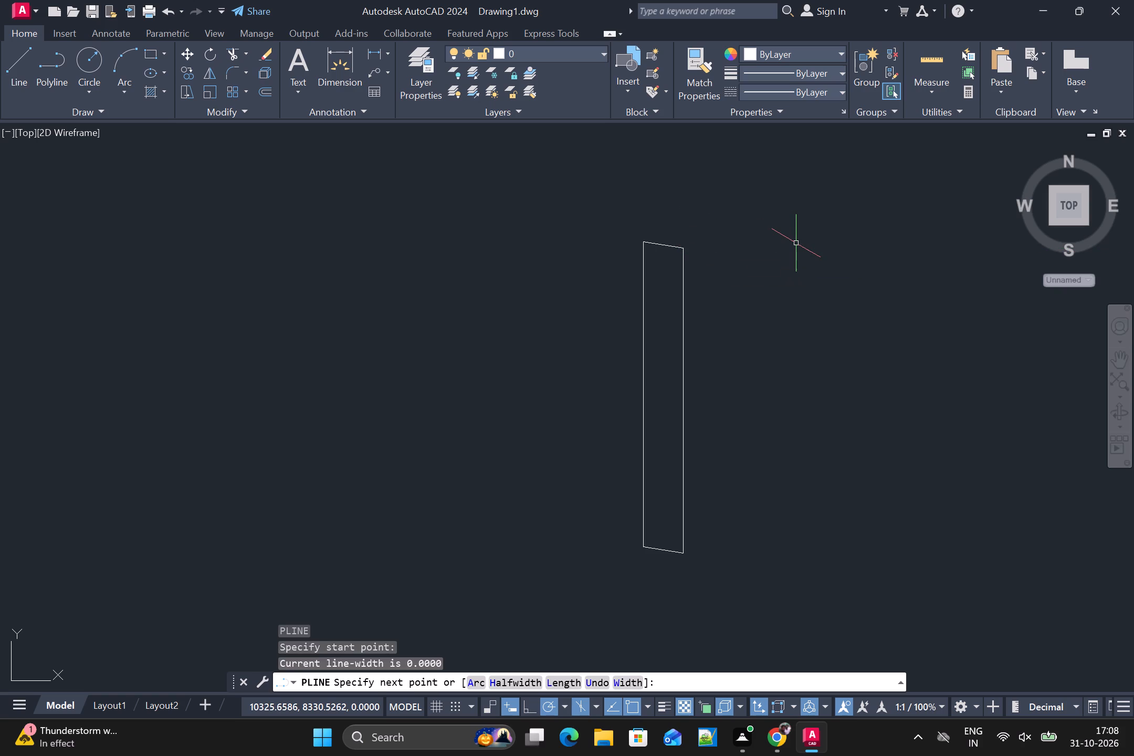
Draw a 600 wide by 600 high compartment with lines from the side panel's top right corner, ending on the panel's right edge.
key("l")
key("Return")
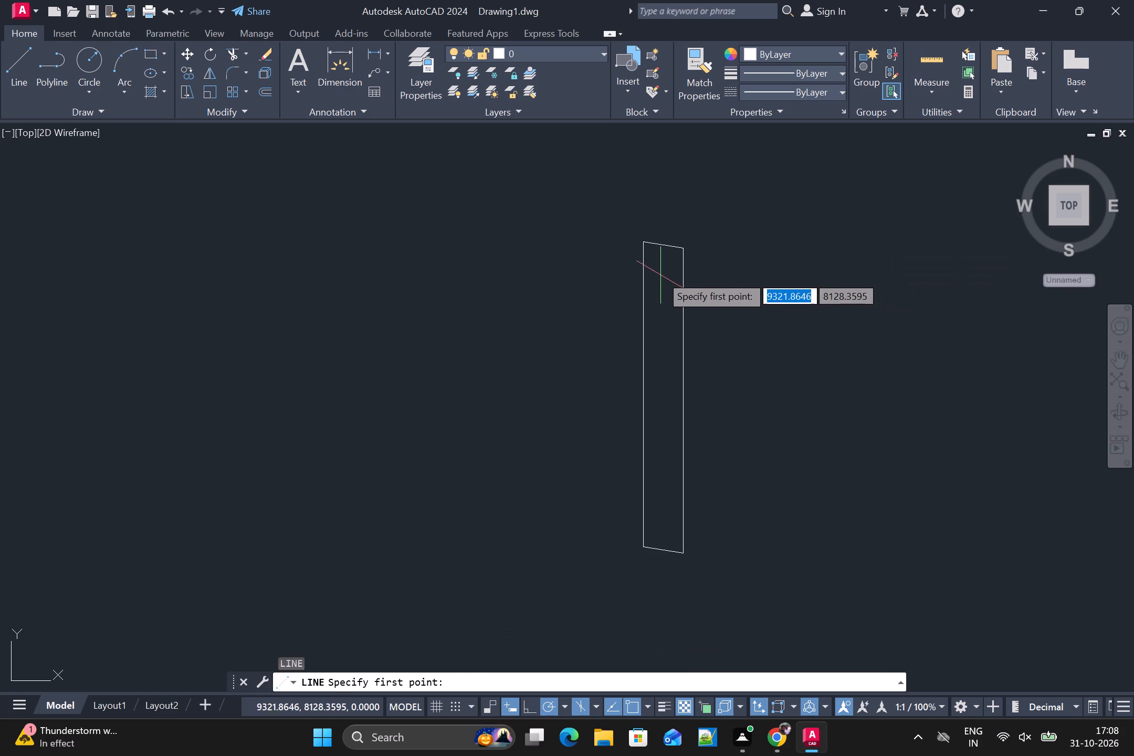
left_click(682, 248)
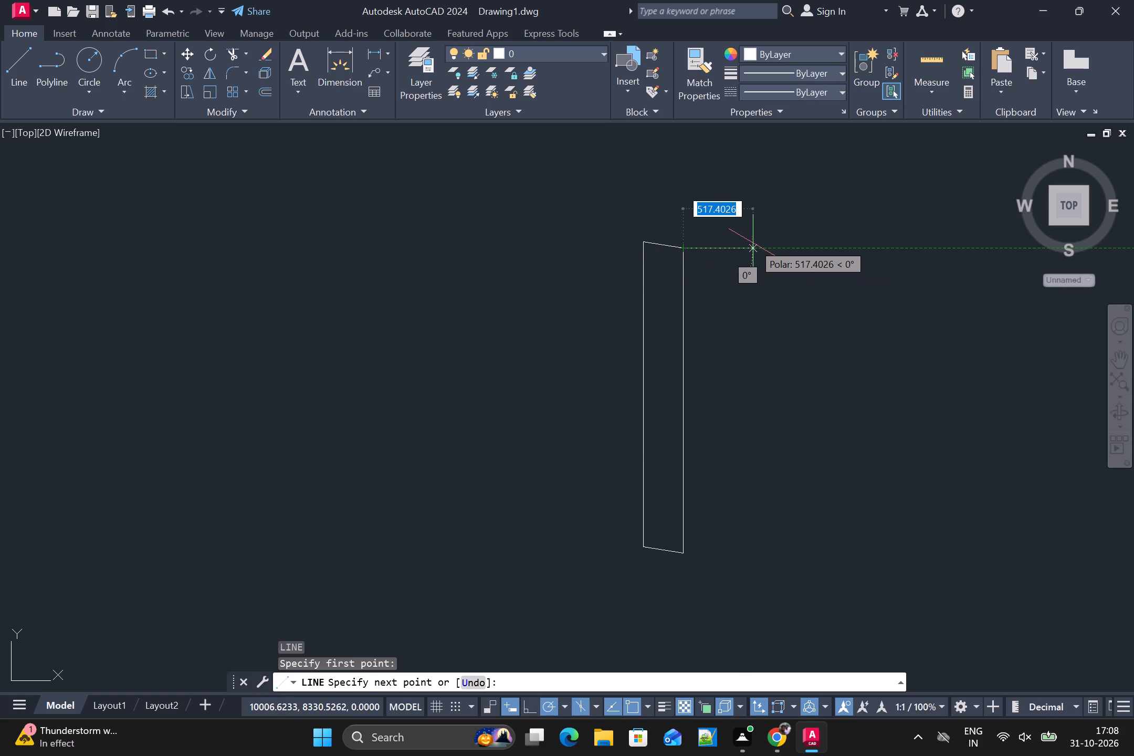
type("600")
key("Return")
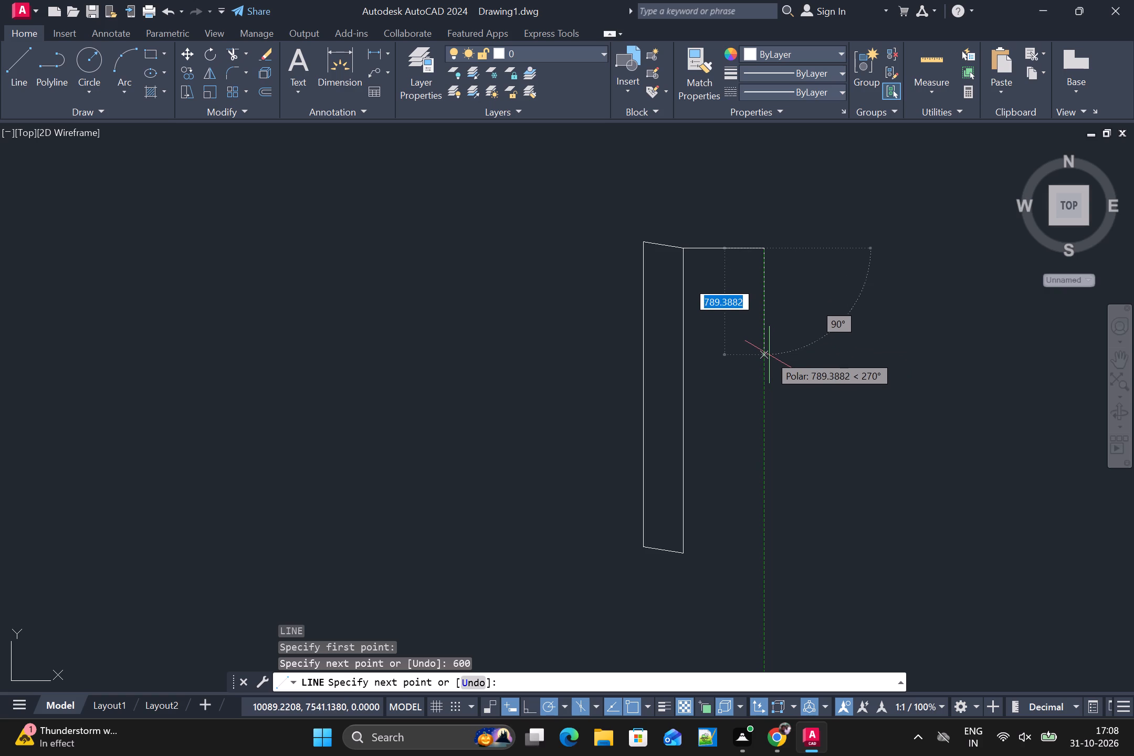
type("600")
key("Return")
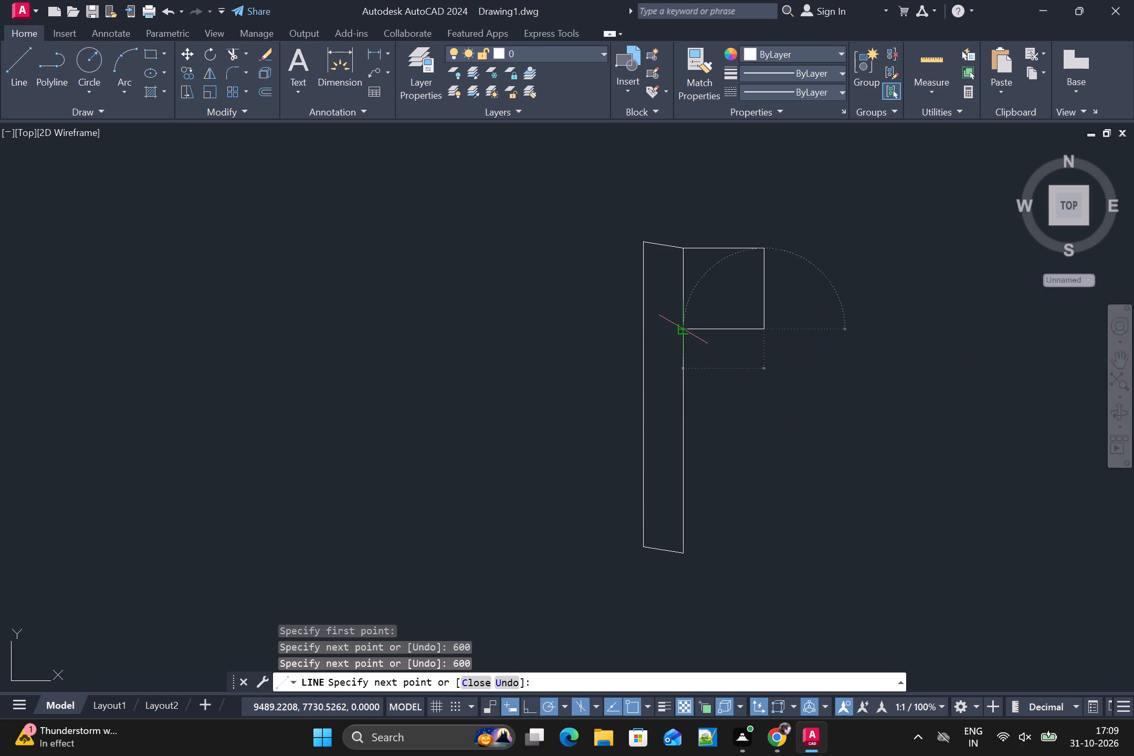
left_click(686, 327)
key("space")
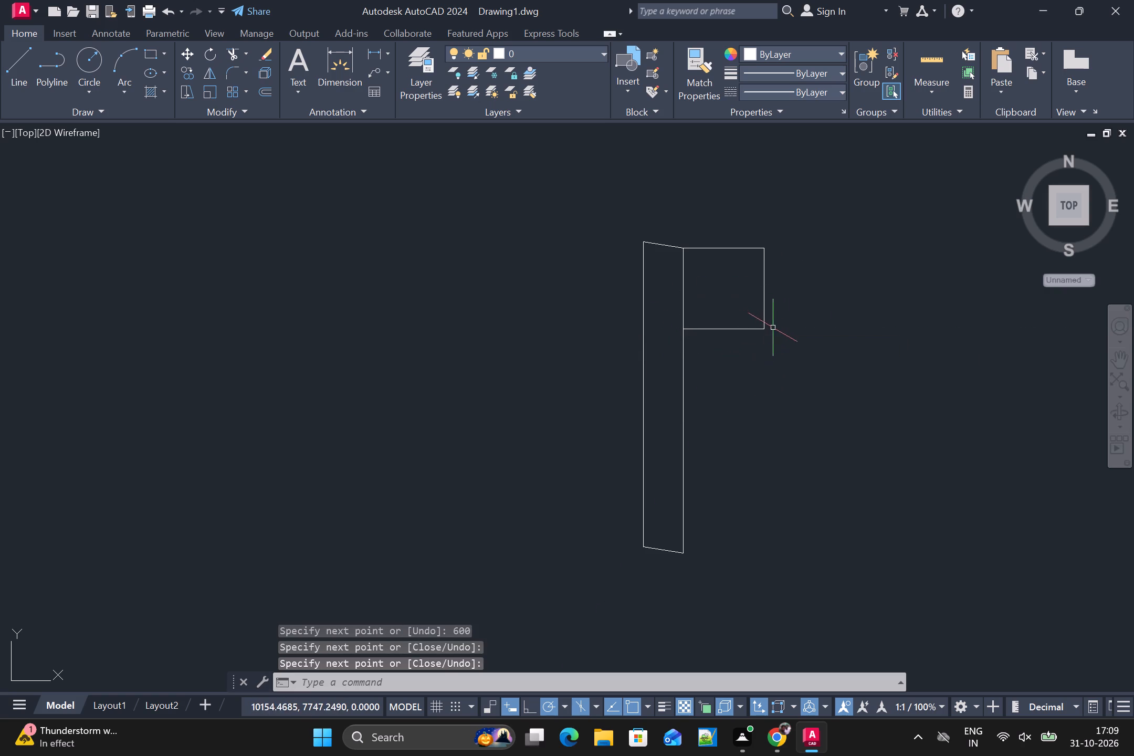
Draw a 330 high compartment directly below the 600 high one, with its bottom line ending on the side panel's edge.
key("space")
left_click(768, 332)
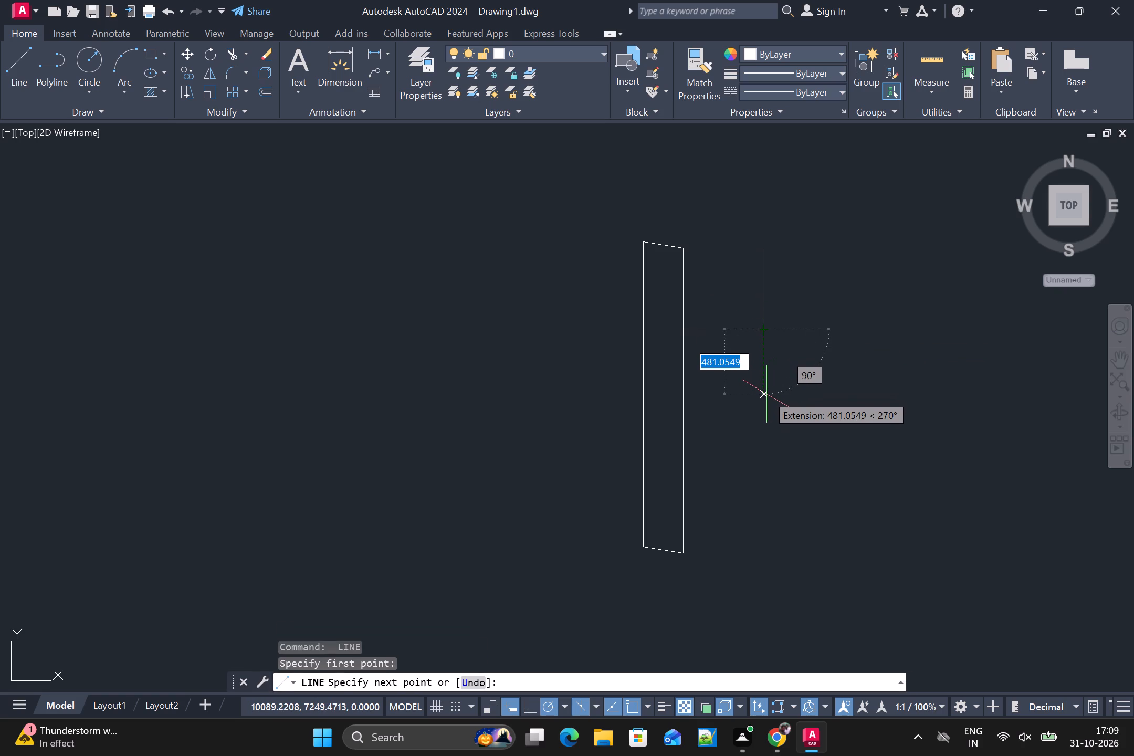
type("330")
key("Return")
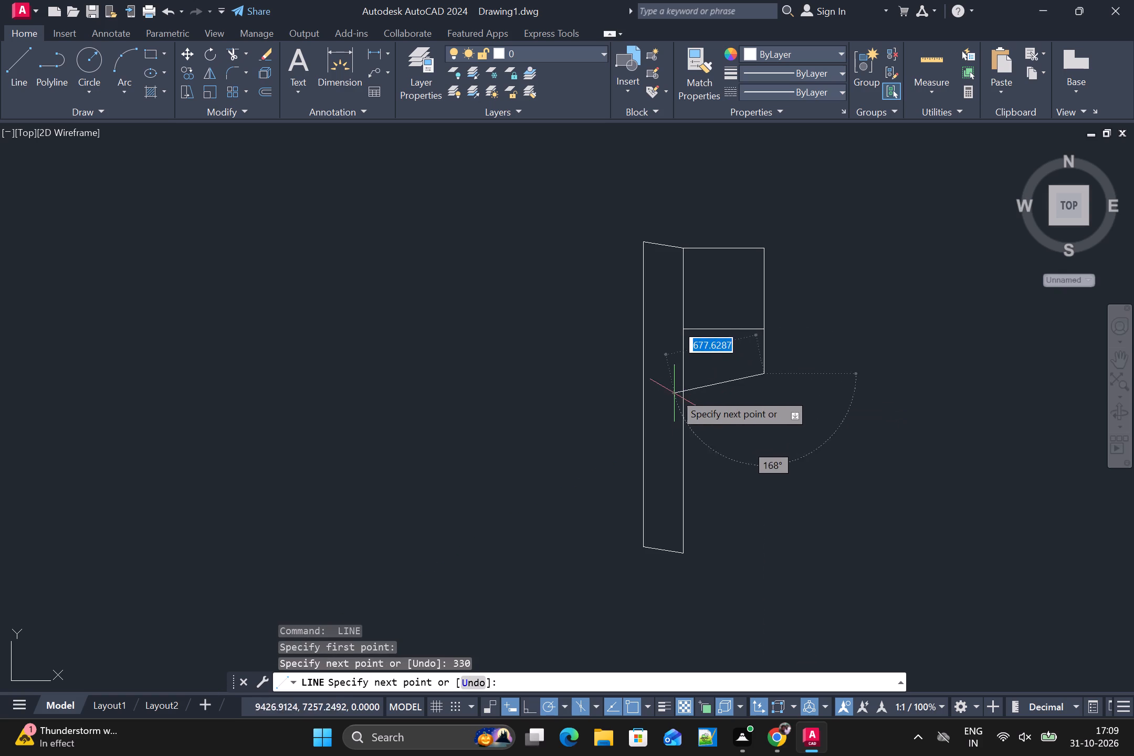
left_click(684, 370)
key("space")
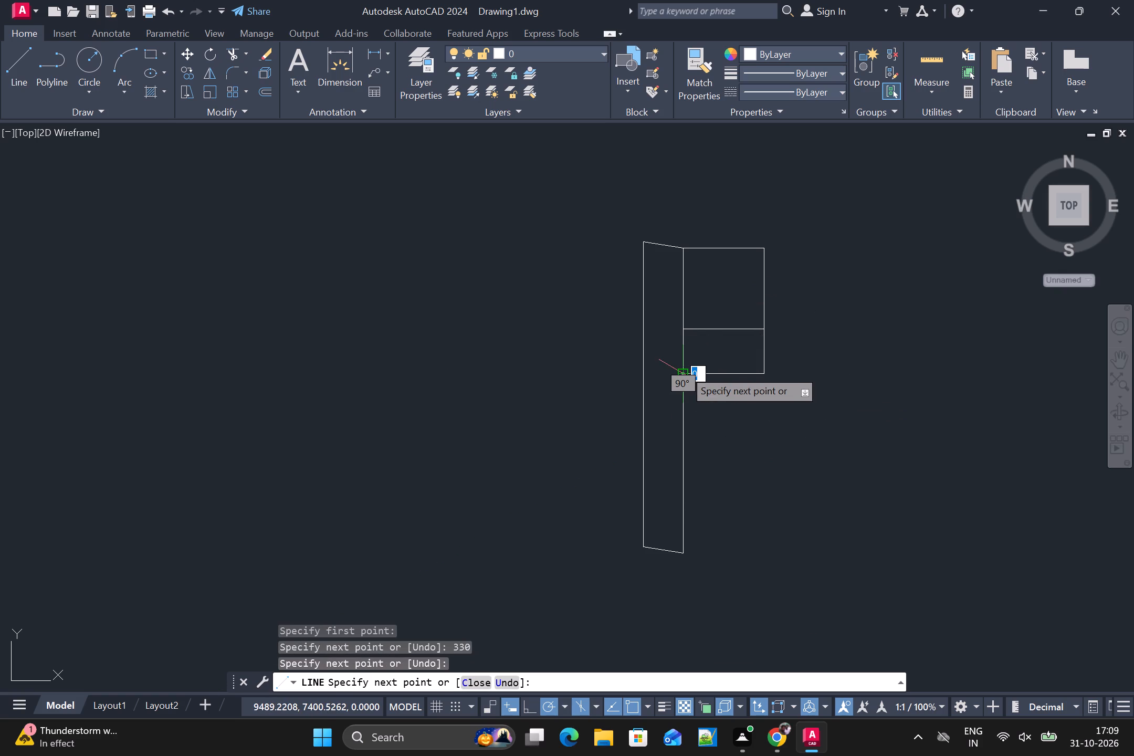
Draw a 440 high compartment directly below the 330 high one, with its bottom line ending on the side panel's edge.
key("space")
left_click(762, 374)
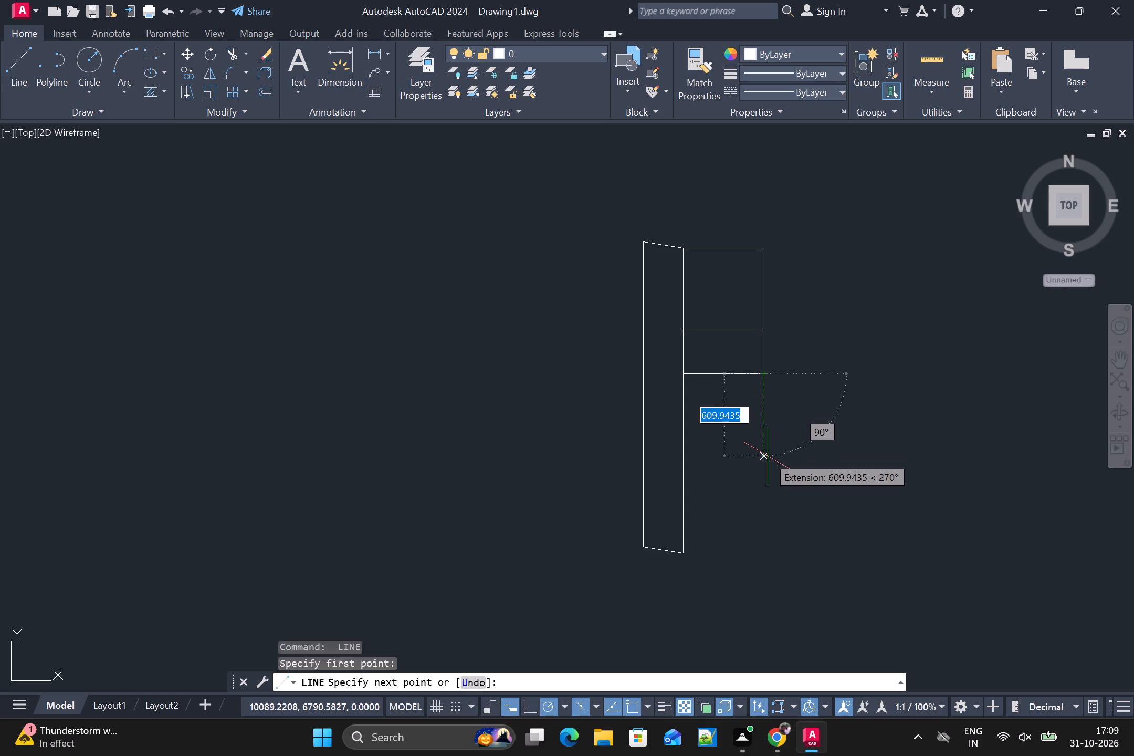
type("440")
key("Return")
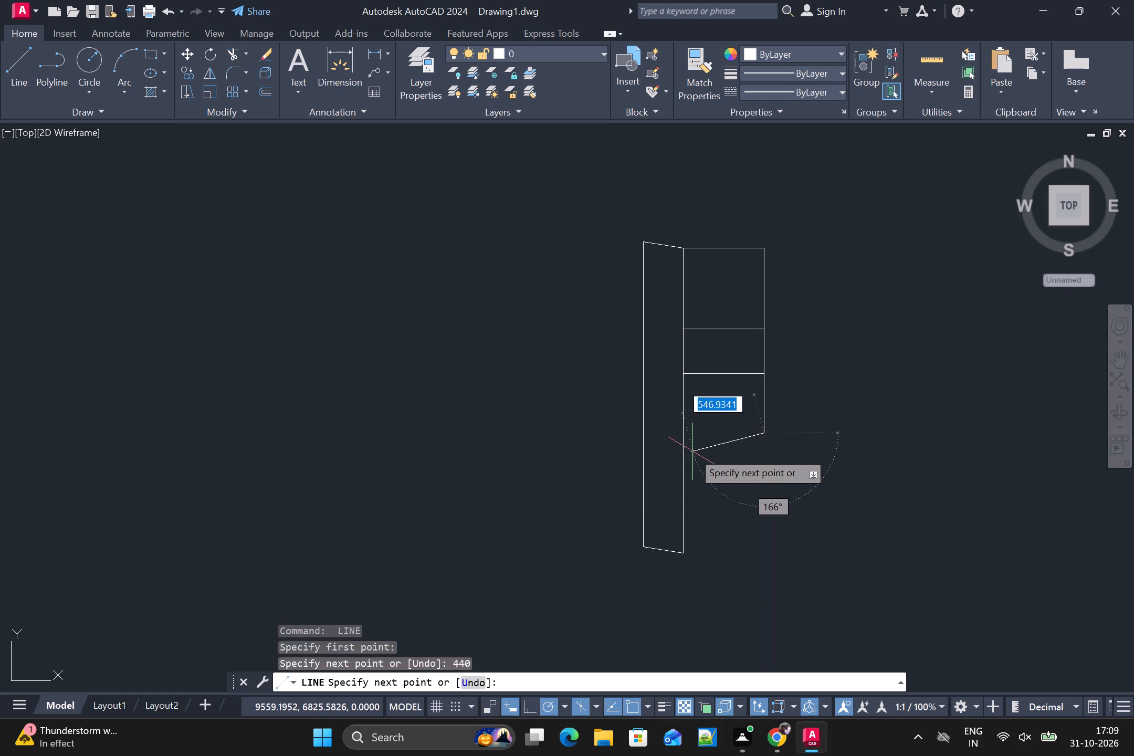
left_click(680, 432)
key("space")
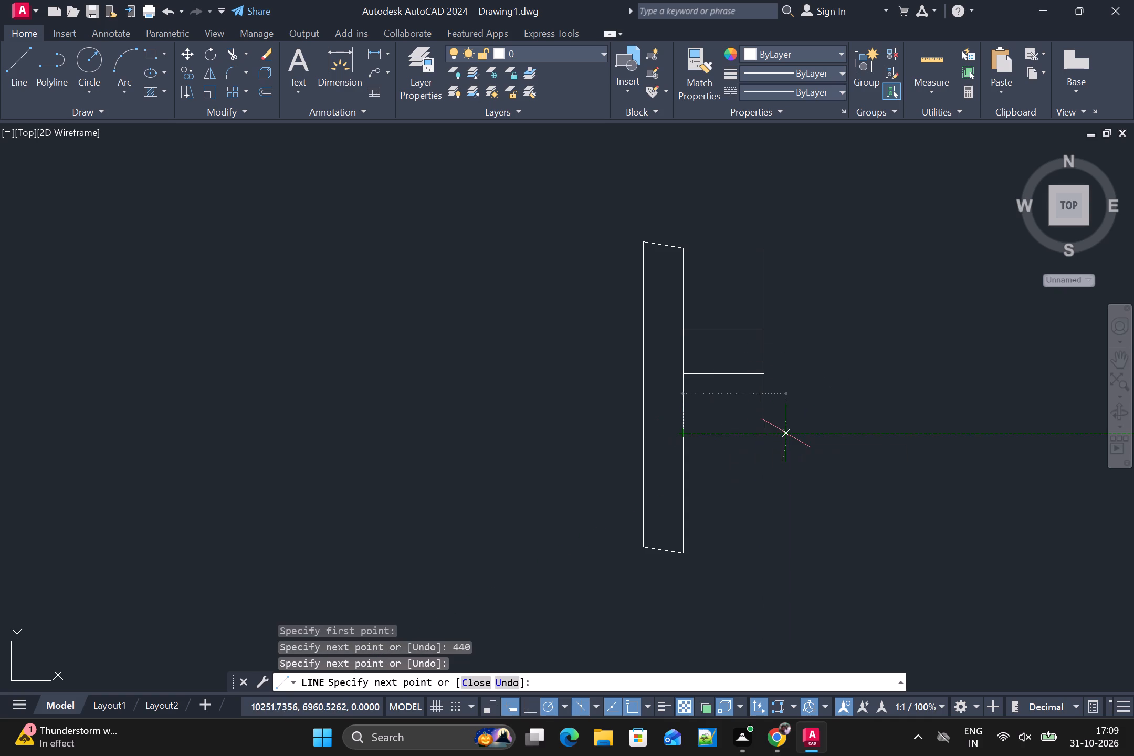
Draw a 330 high compartment directly below the 440 high one, with its bottom line ending on the side panel's edge.
key("l")
key("Return")
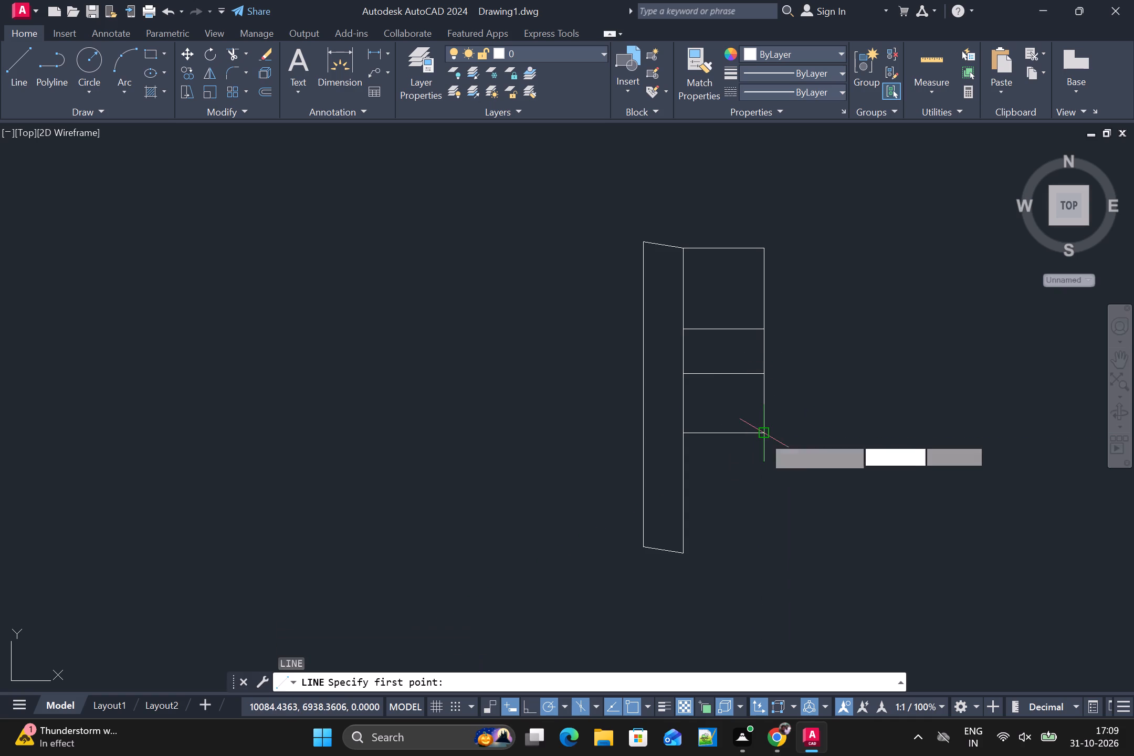
left_click(763, 436)
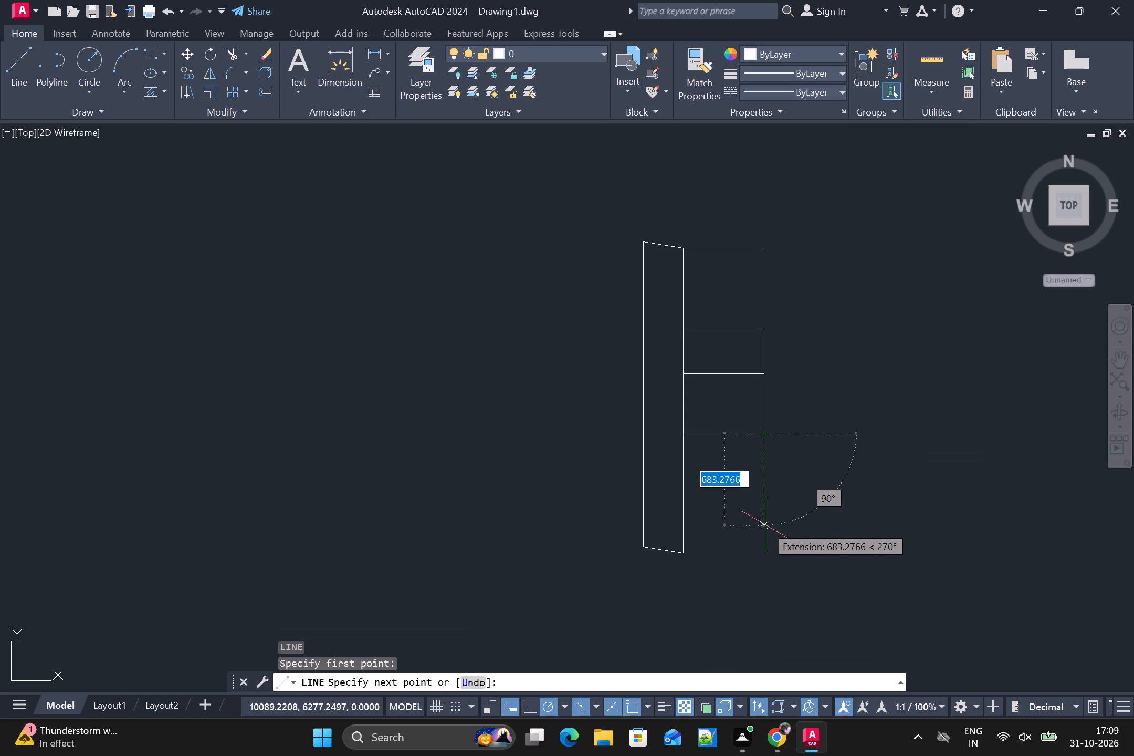
middle_click_drag(765, 526, 750, 488)
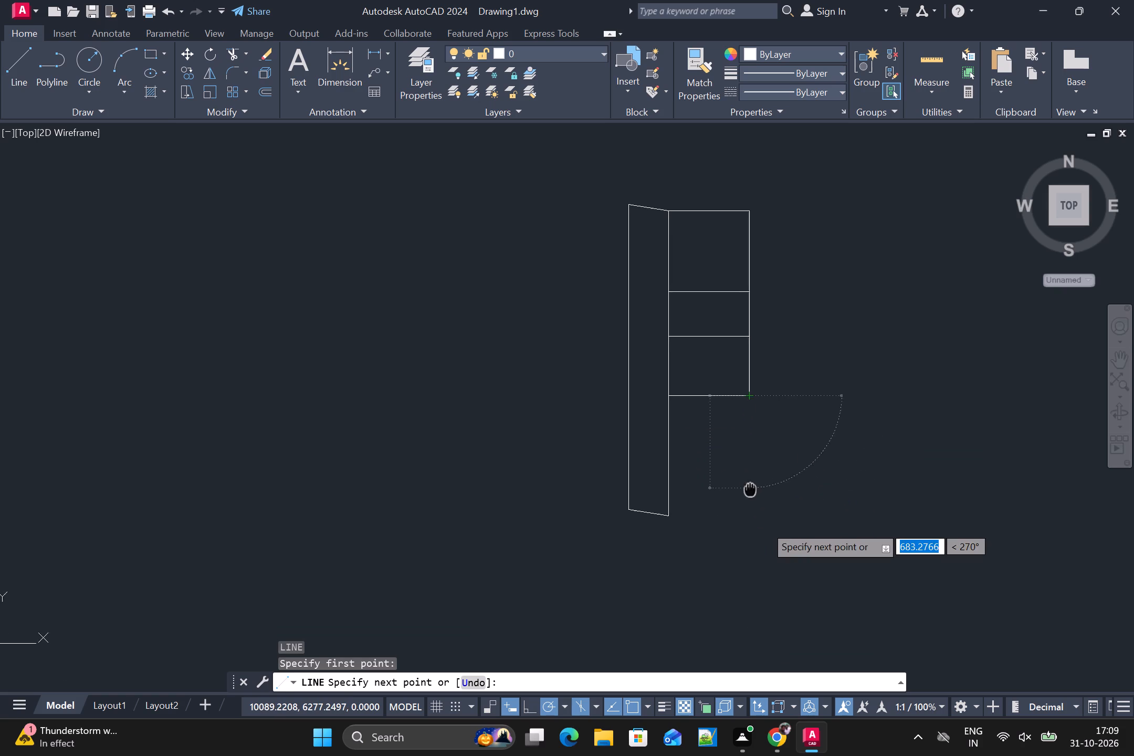
middle_click_drag(750, 488, 750, 488)
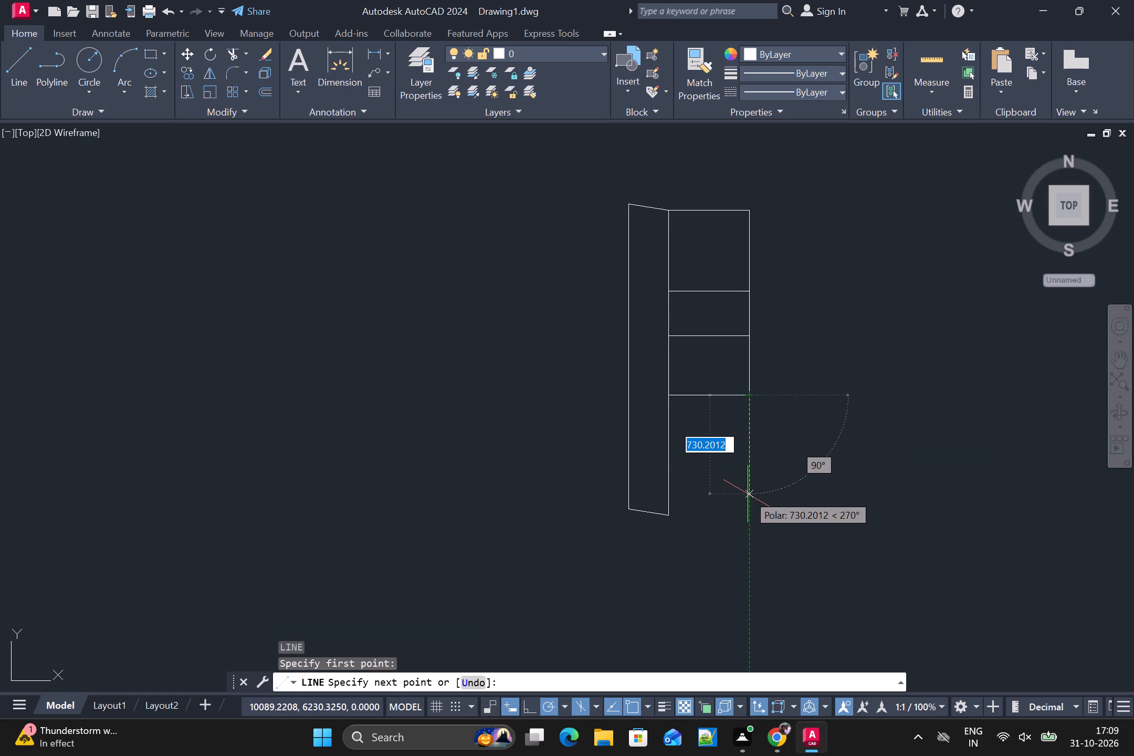
type("330")
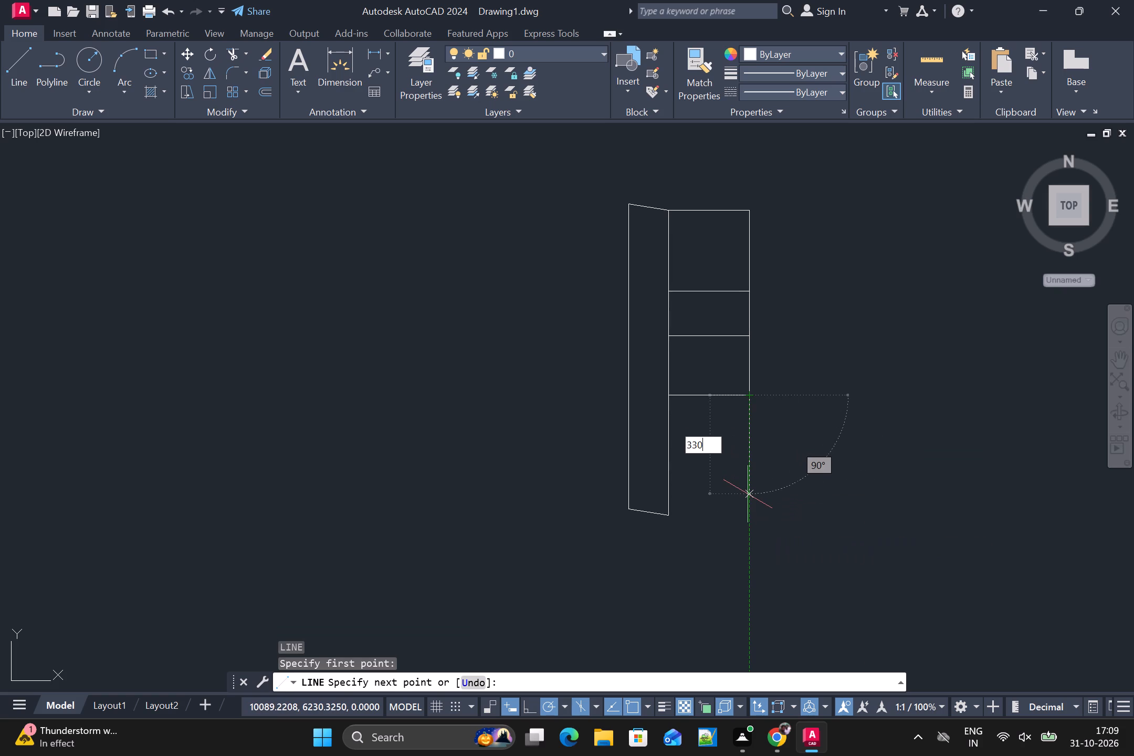
key("Return")
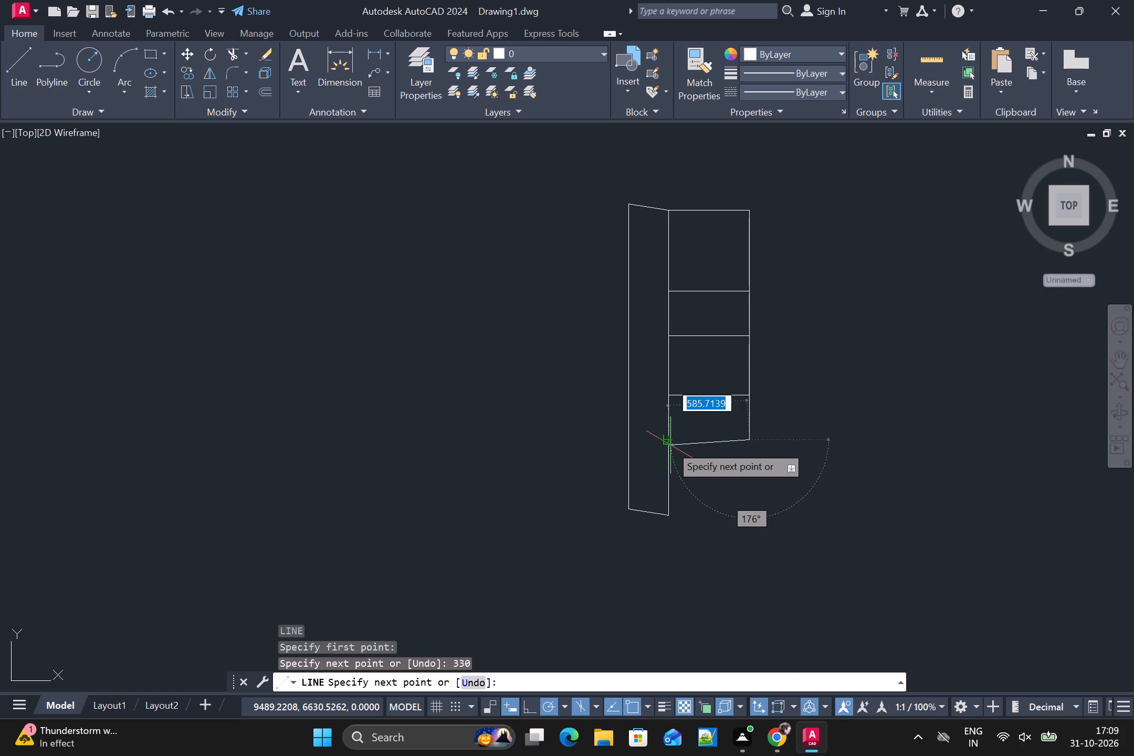
left_click(668, 441)
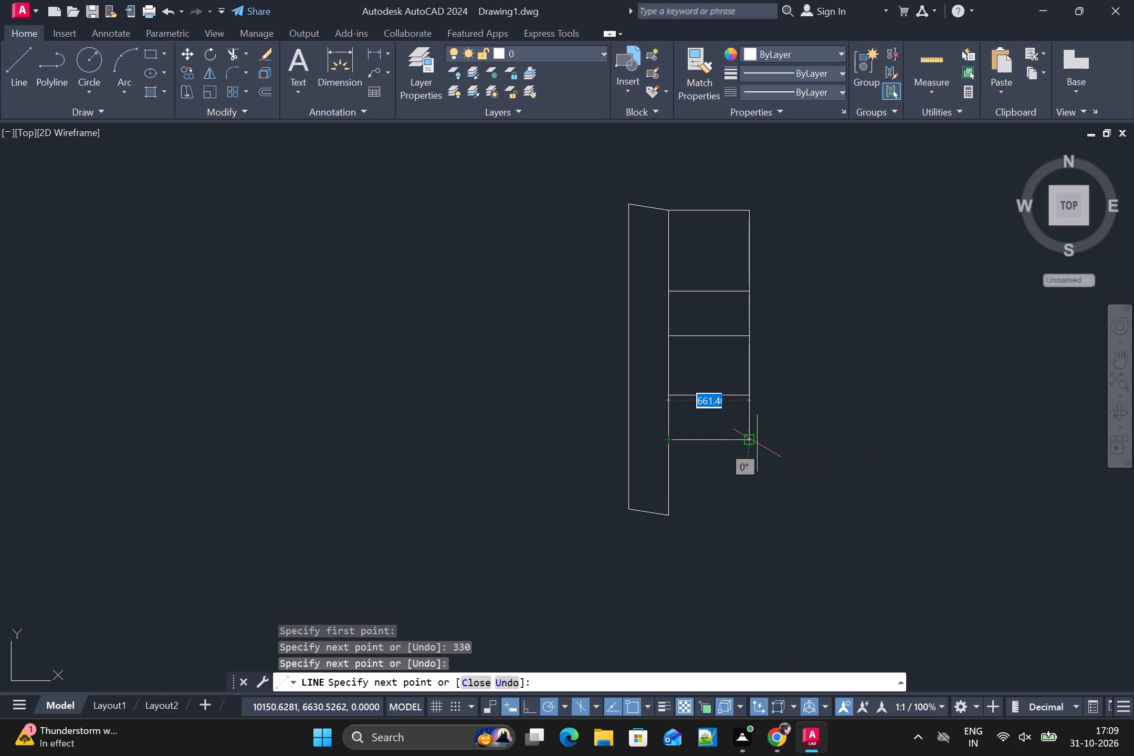
key("space")
Draw the lowest compartment, 560 high, from the last compartment's outer bottom corner, closing it at the side panel's bottom corner.
key("space")
left_click(751, 438)
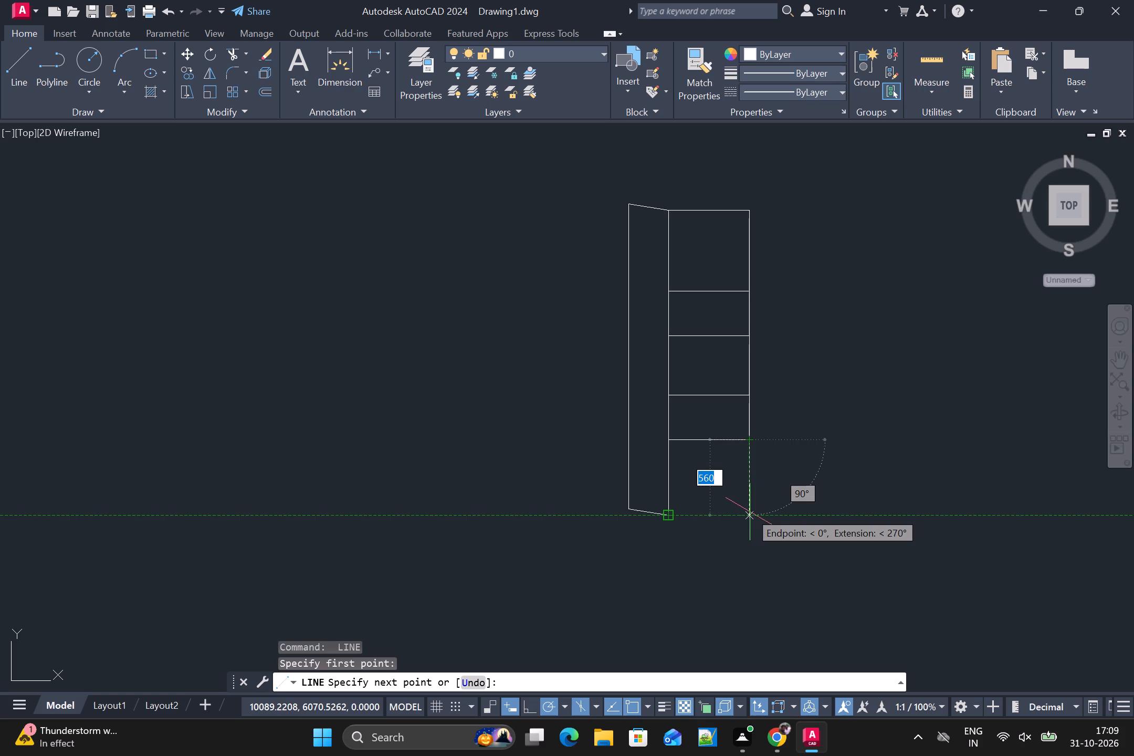
left_click(750, 512)
left_click(669, 516)
key("space")
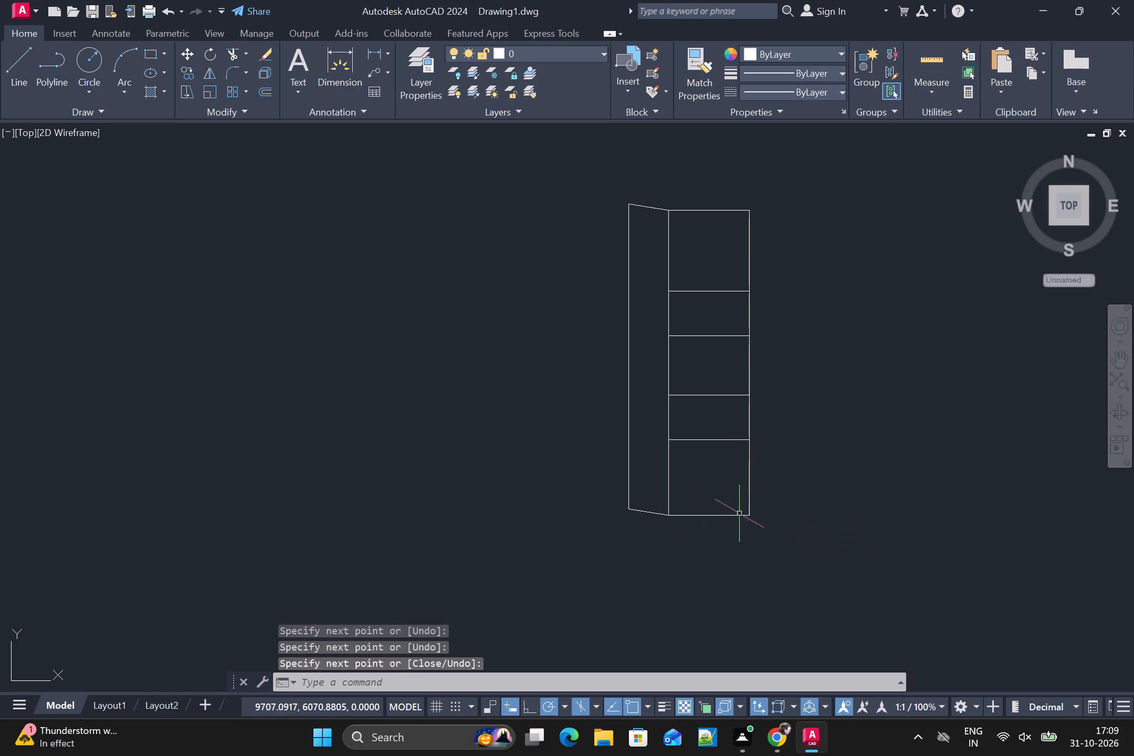
Draw a polyline box about 182 wide by 670 high against the front's outer edge, starting just below its top corner.
scroll(803, 505, "down", 1)
middle_click_drag(810, 510, 675, 541)
scroll(643, 413, "up", 2)
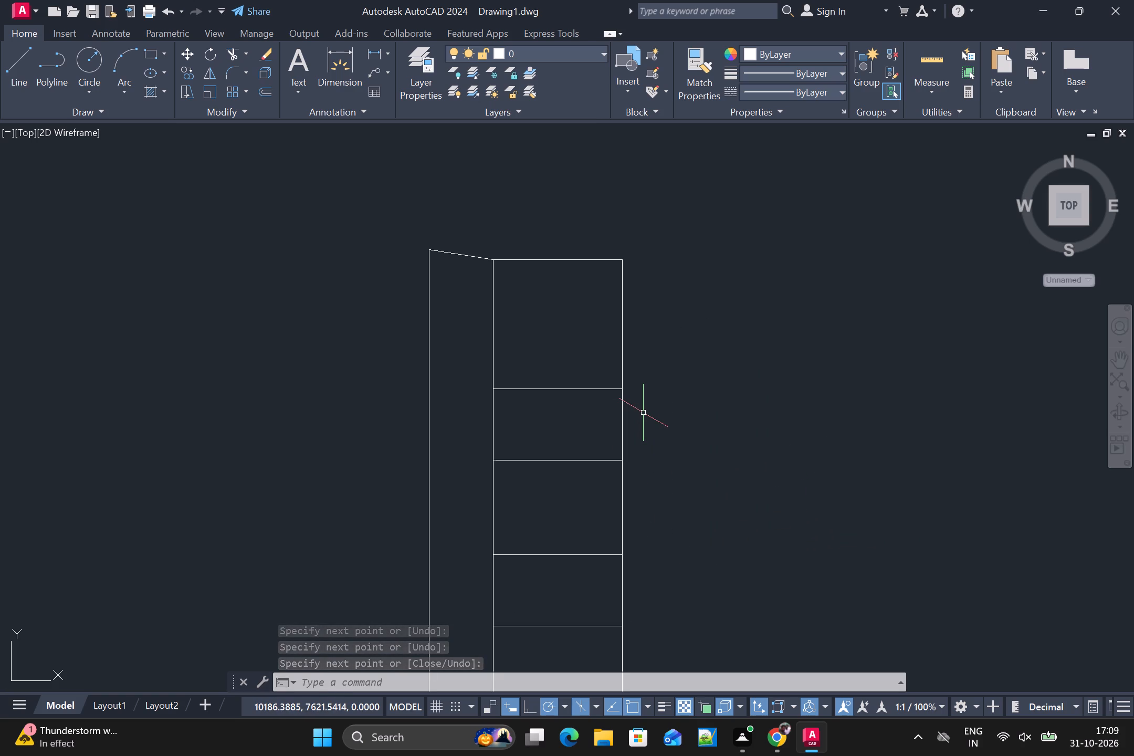
type("PL")
key("Return")
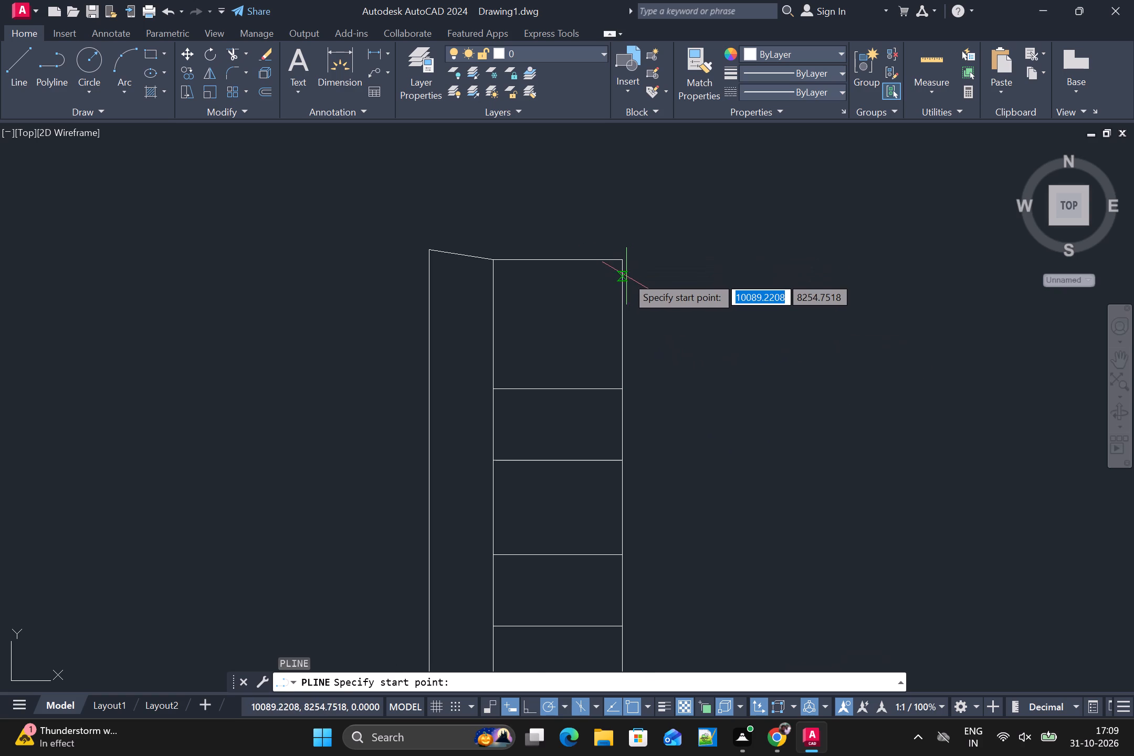
left_click(623, 276)
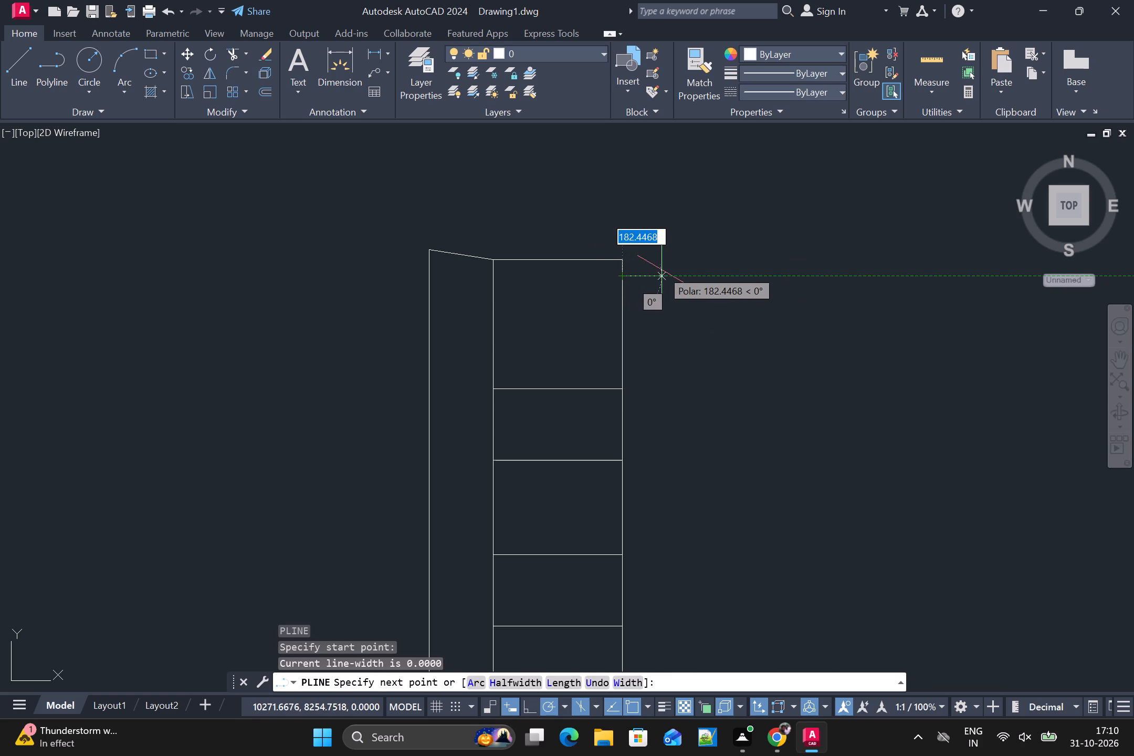
left_click(661, 270)
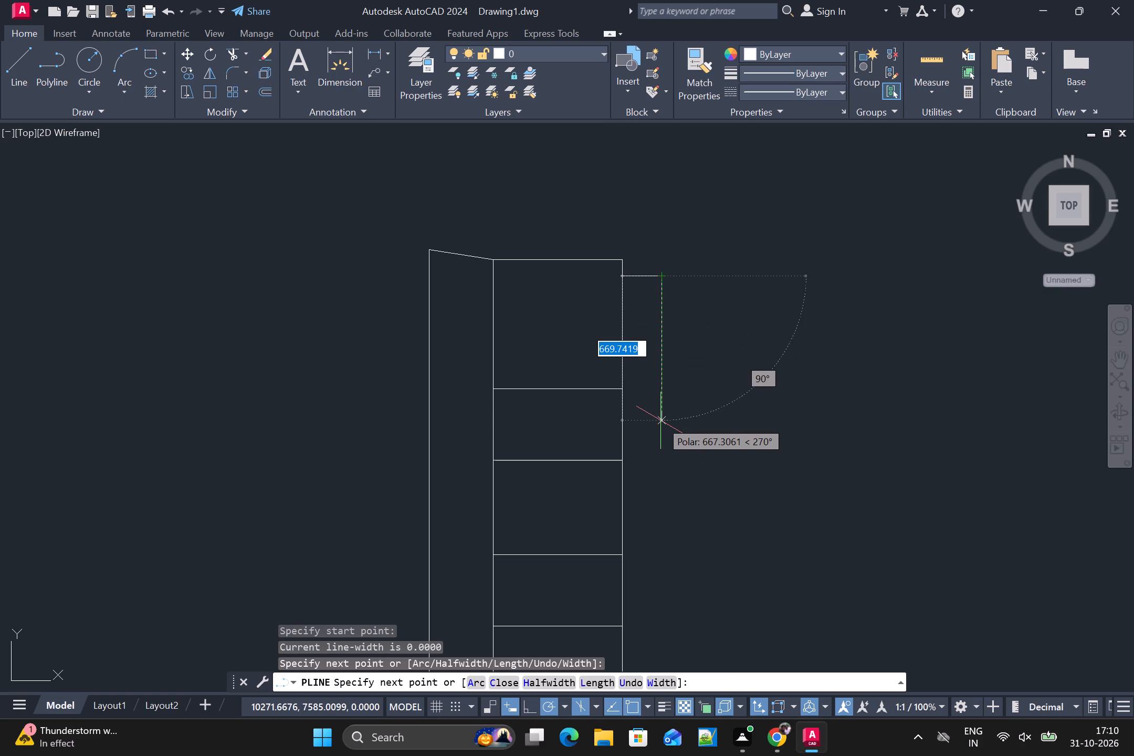
left_click(660, 421)
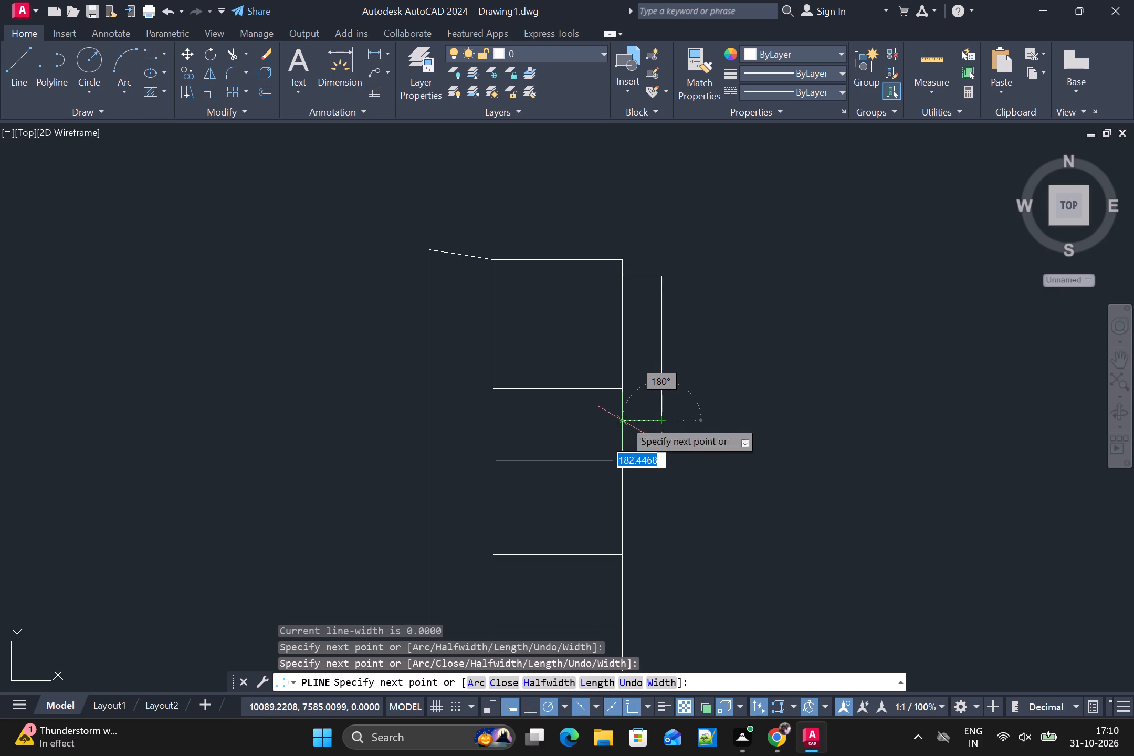
left_click(624, 420)
key("space")
Offset the line between side panel and compartments slightly into the compartments with the Through option, undoing the first copy for a closer one.
scroll(679, 423, "down", 1)
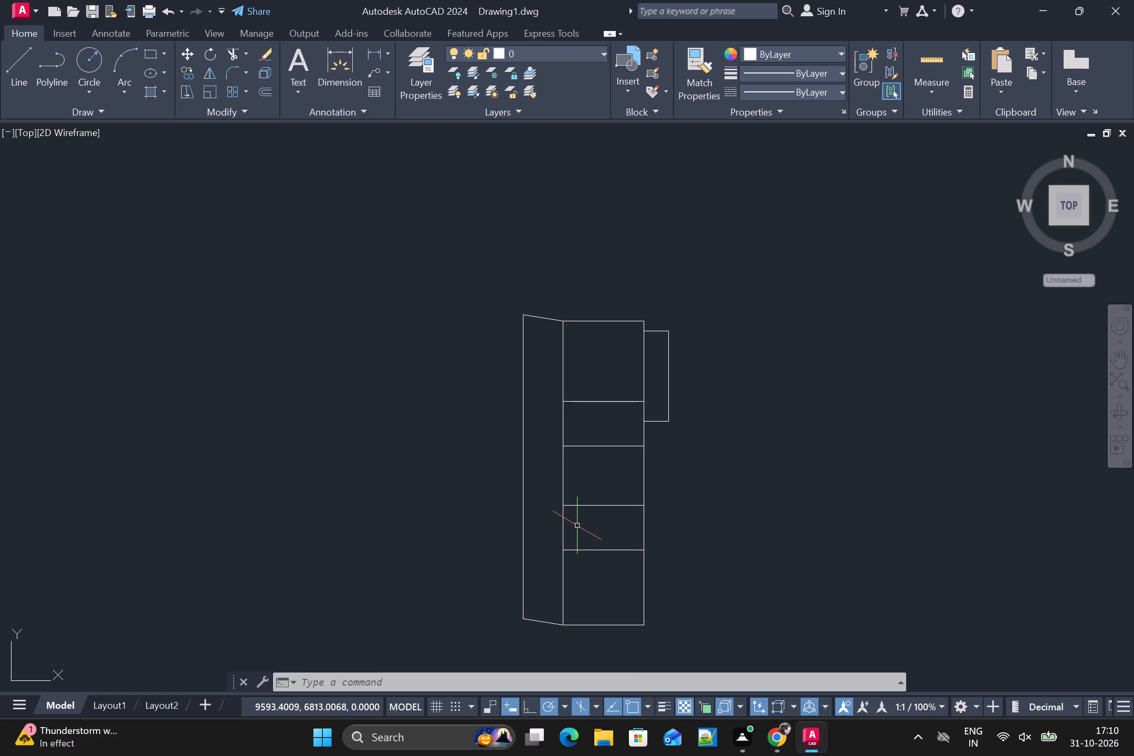
scroll(577, 526, "down", 1)
middle_click_drag(580, 518, 610, 502)
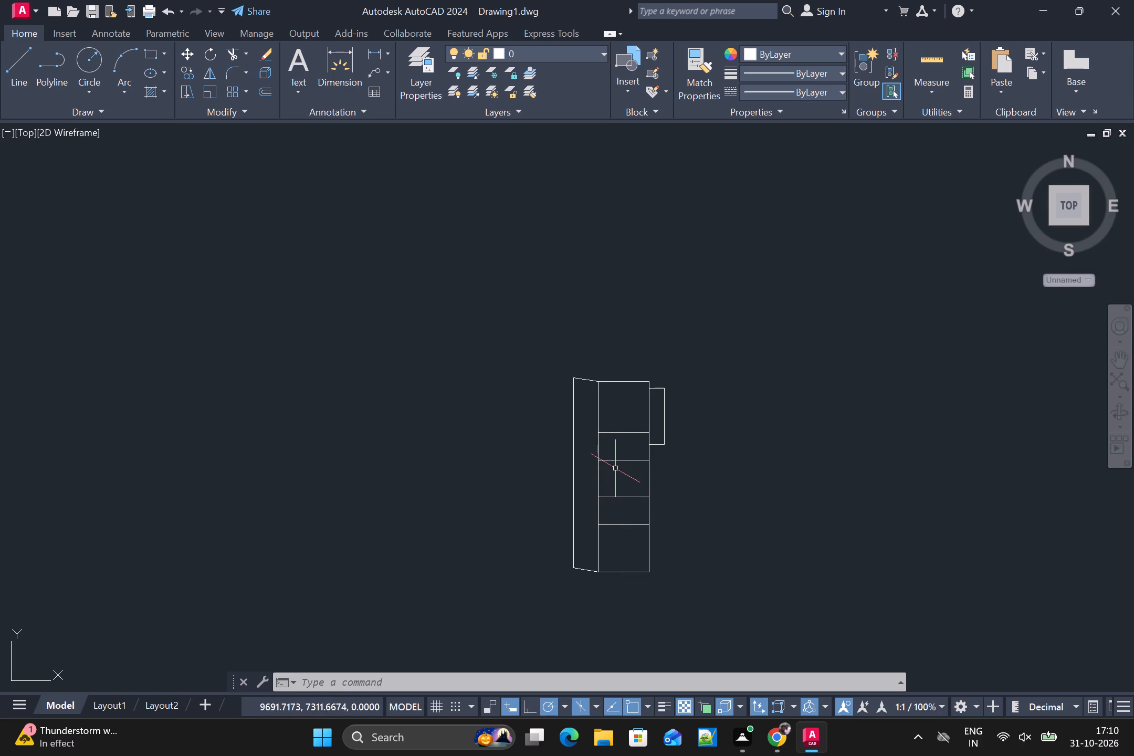
key("f")
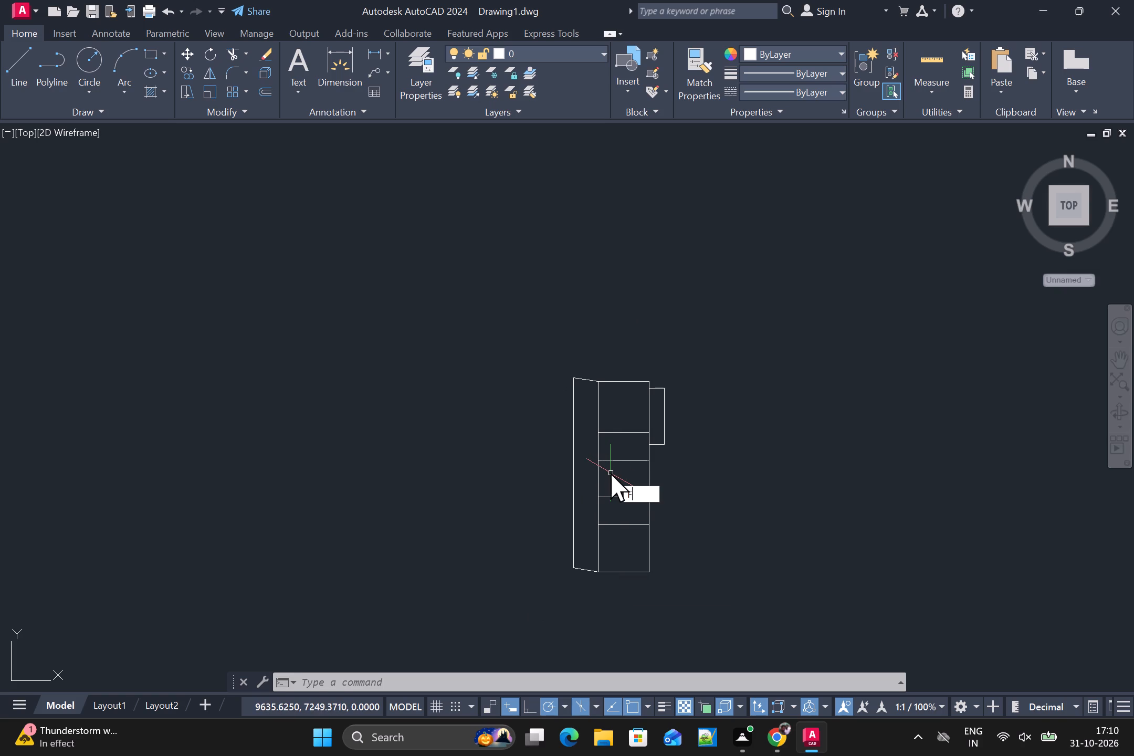
key("Escape")
type("O T")
key("space")
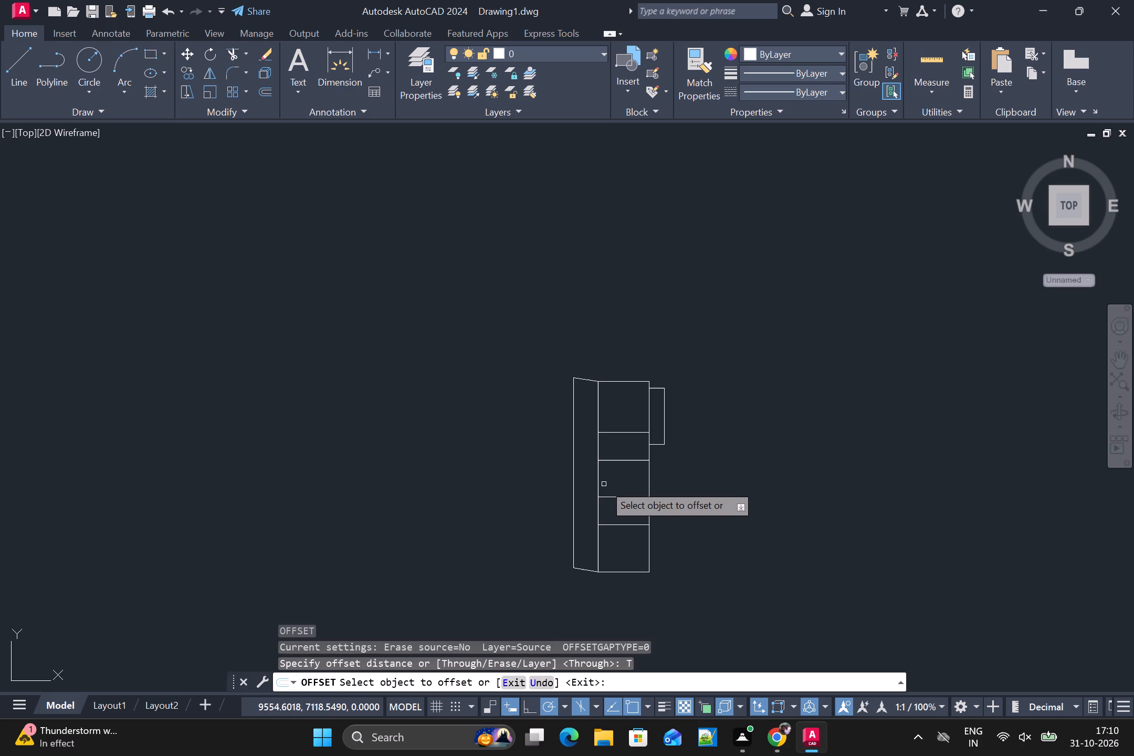
left_click(598, 484)
scroll(605, 485, "up", 1)
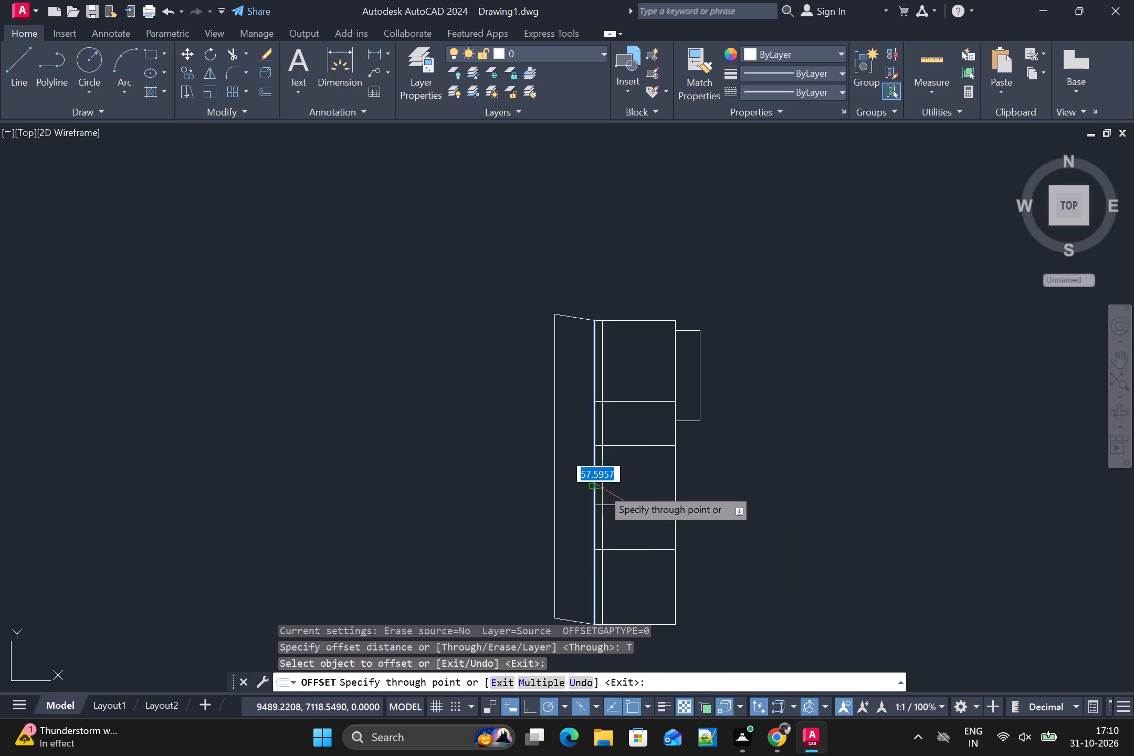
scroll(602, 488, "up", 1)
left_click(600, 491)
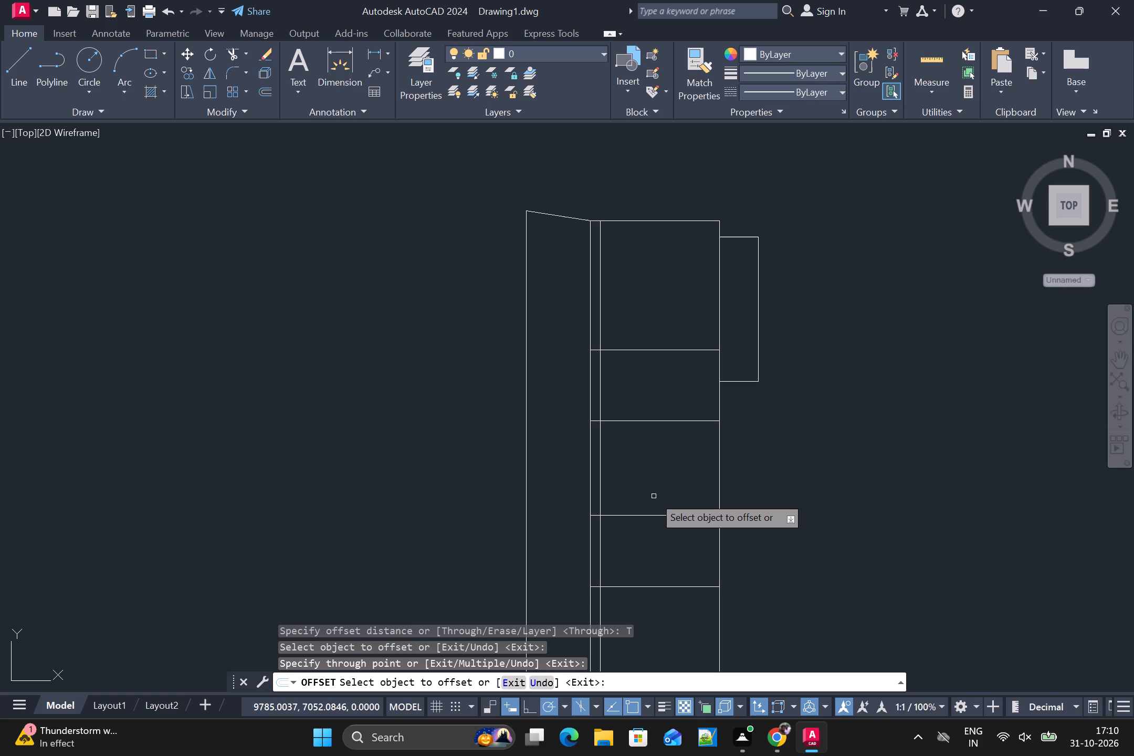
key("ctrl+z")
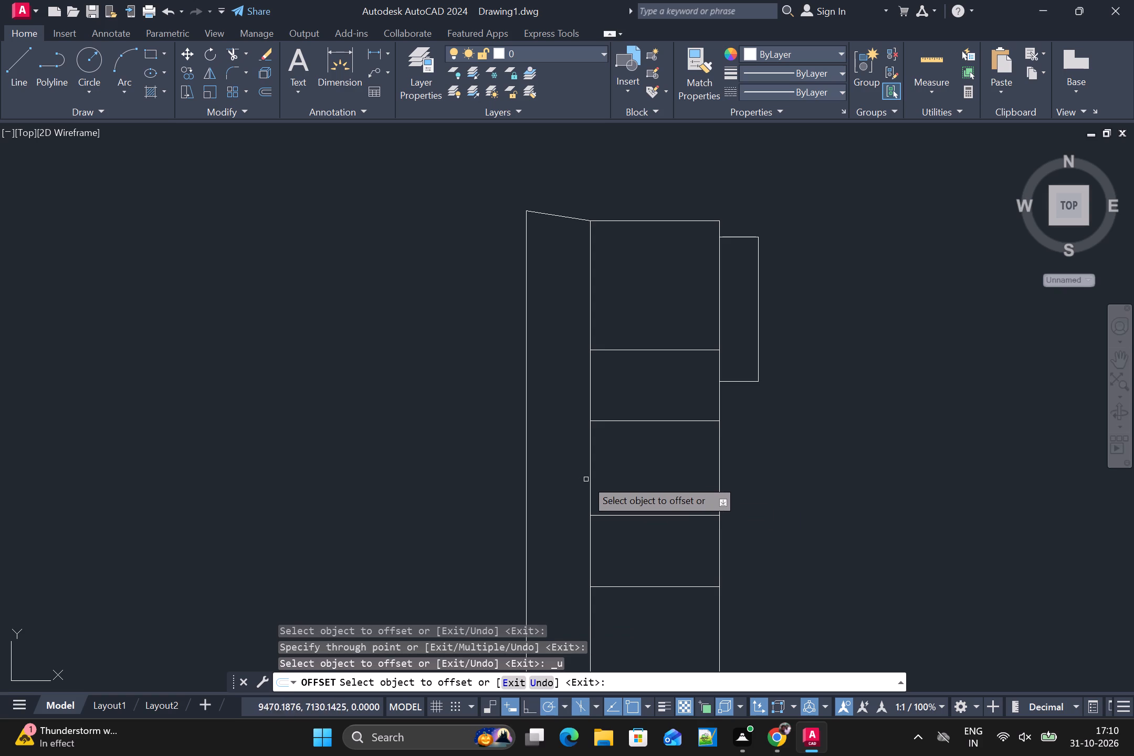
left_click(591, 476)
scroll(592, 475, "up", 2)
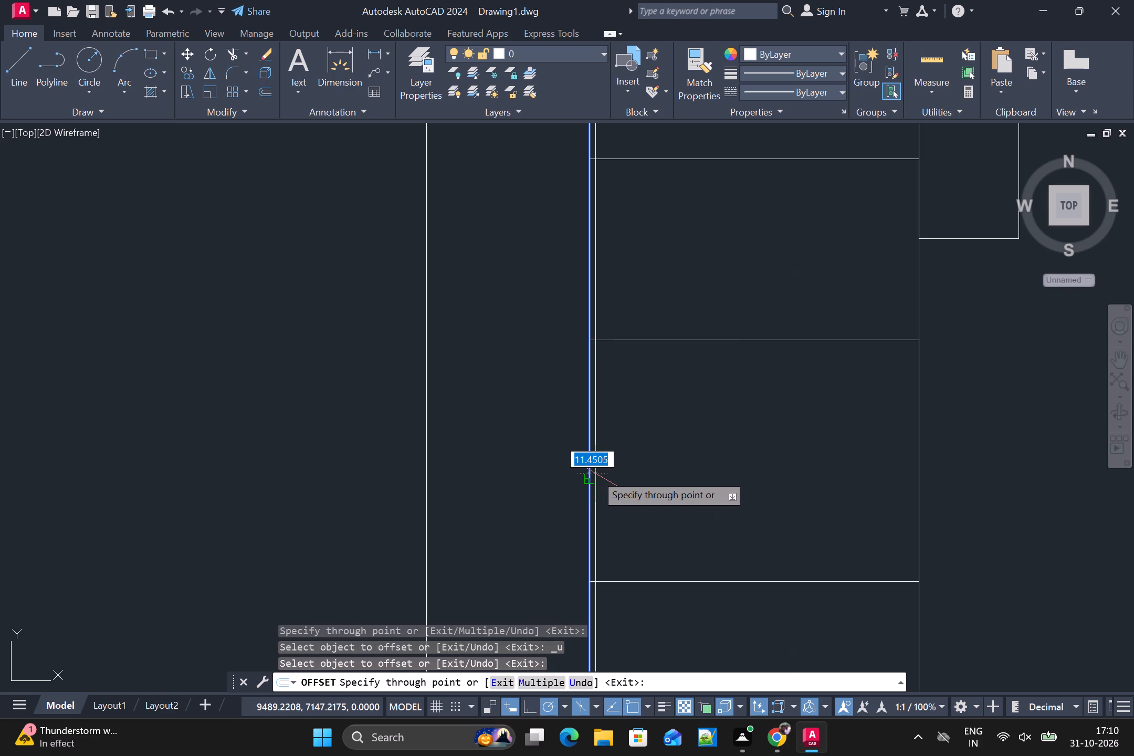
left_click(597, 474)
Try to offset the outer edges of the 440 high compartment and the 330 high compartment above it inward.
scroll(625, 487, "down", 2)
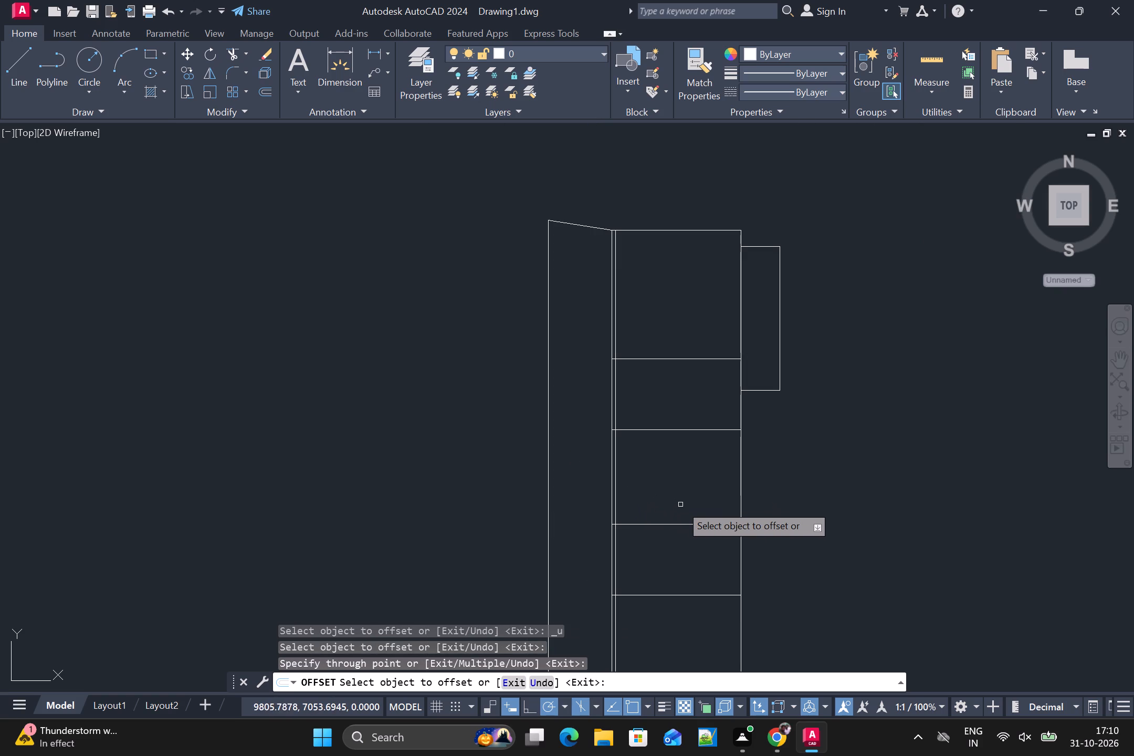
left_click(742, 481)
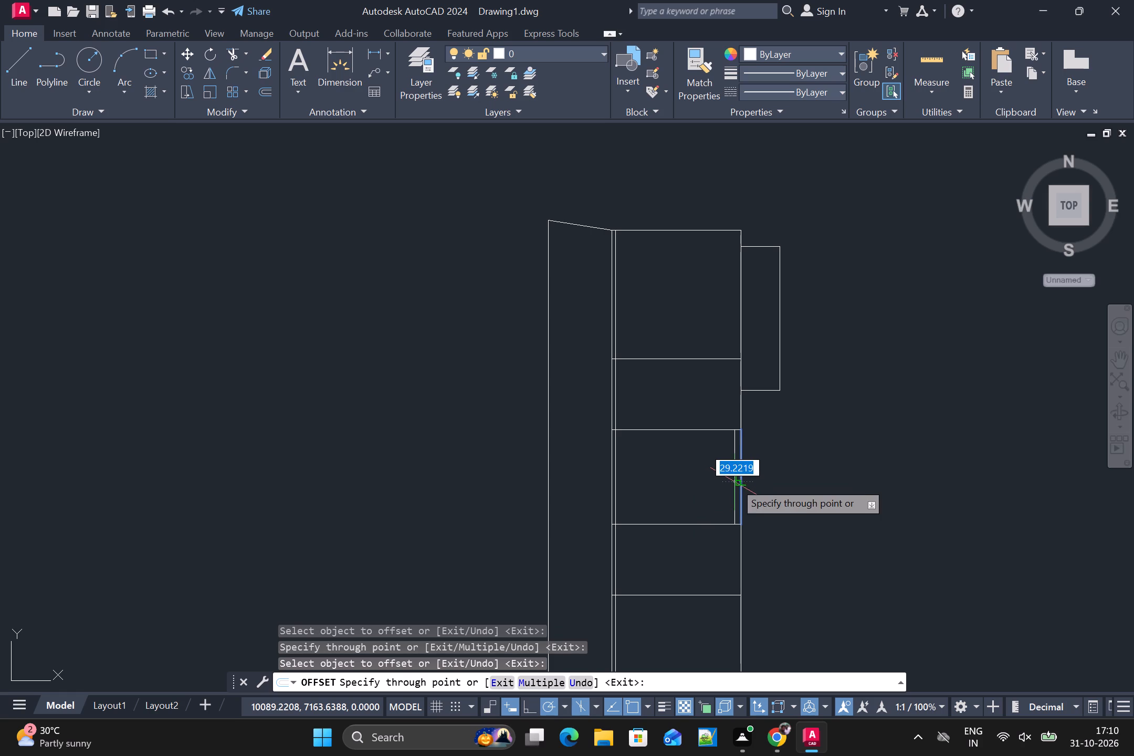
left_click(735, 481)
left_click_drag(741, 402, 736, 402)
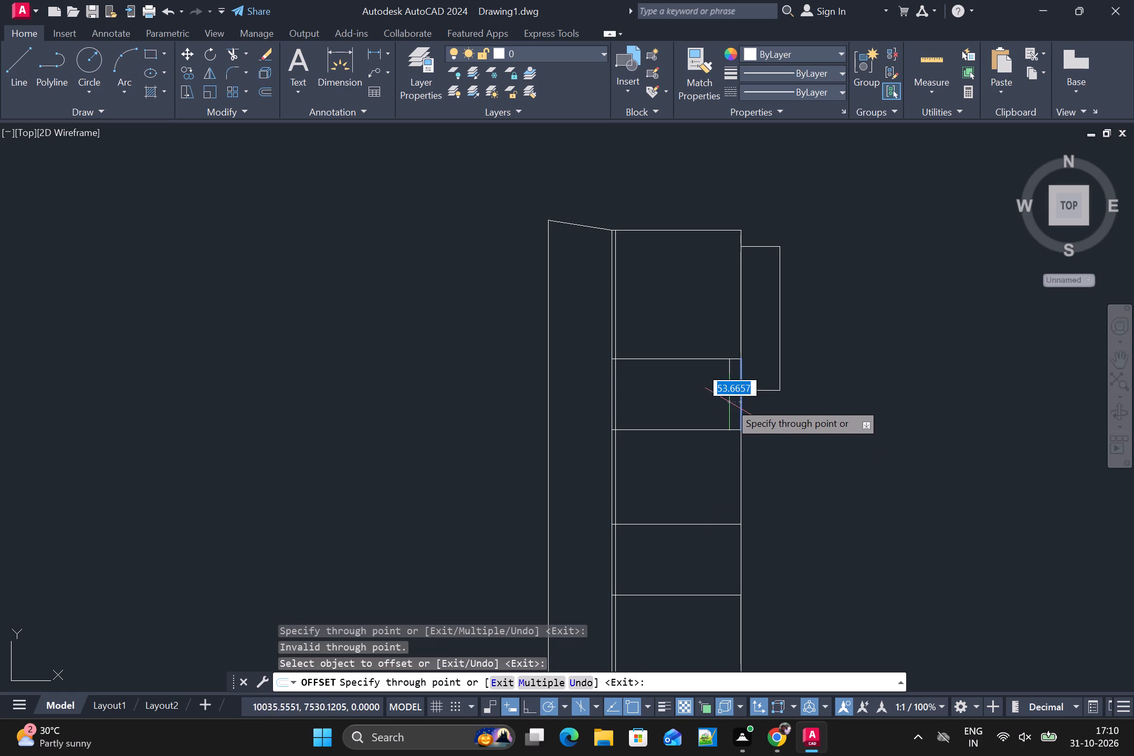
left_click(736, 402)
Offset the outer edges of the 440 high compartment and the 330 high one above it narrowly inward, keeping the copies aligned.
scroll(732, 486, "up", 2)
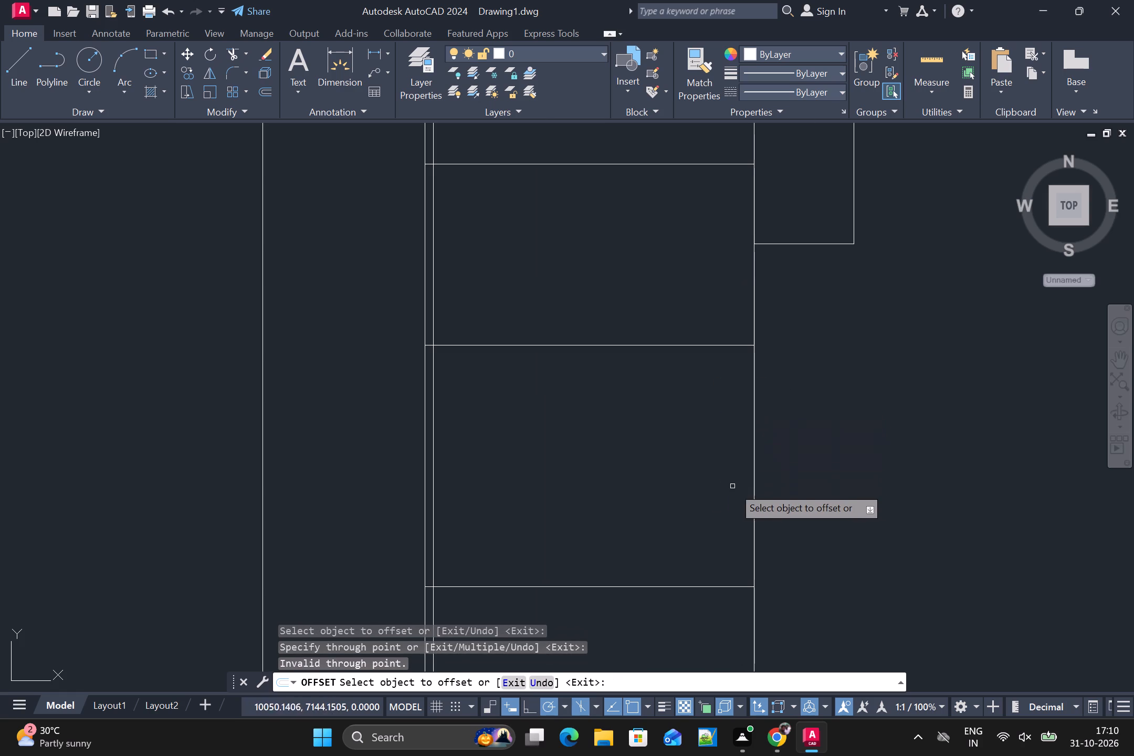
left_click(751, 485)
left_click(754, 482)
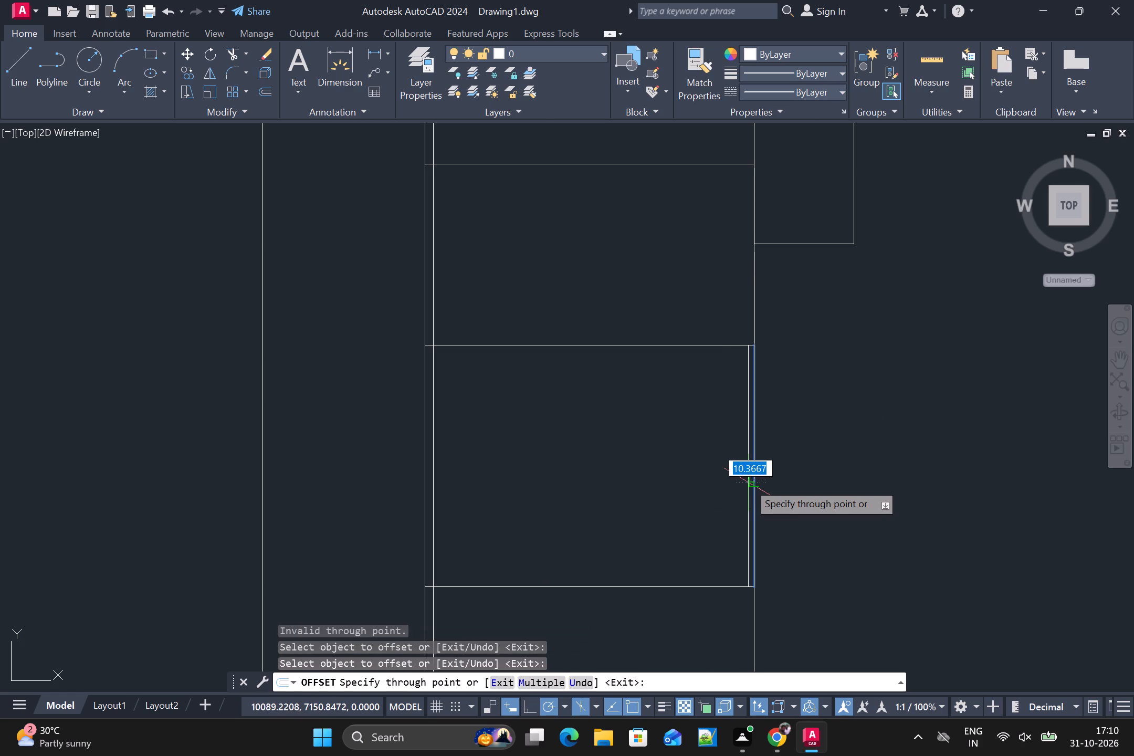
left_click(745, 482)
left_click(751, 325)
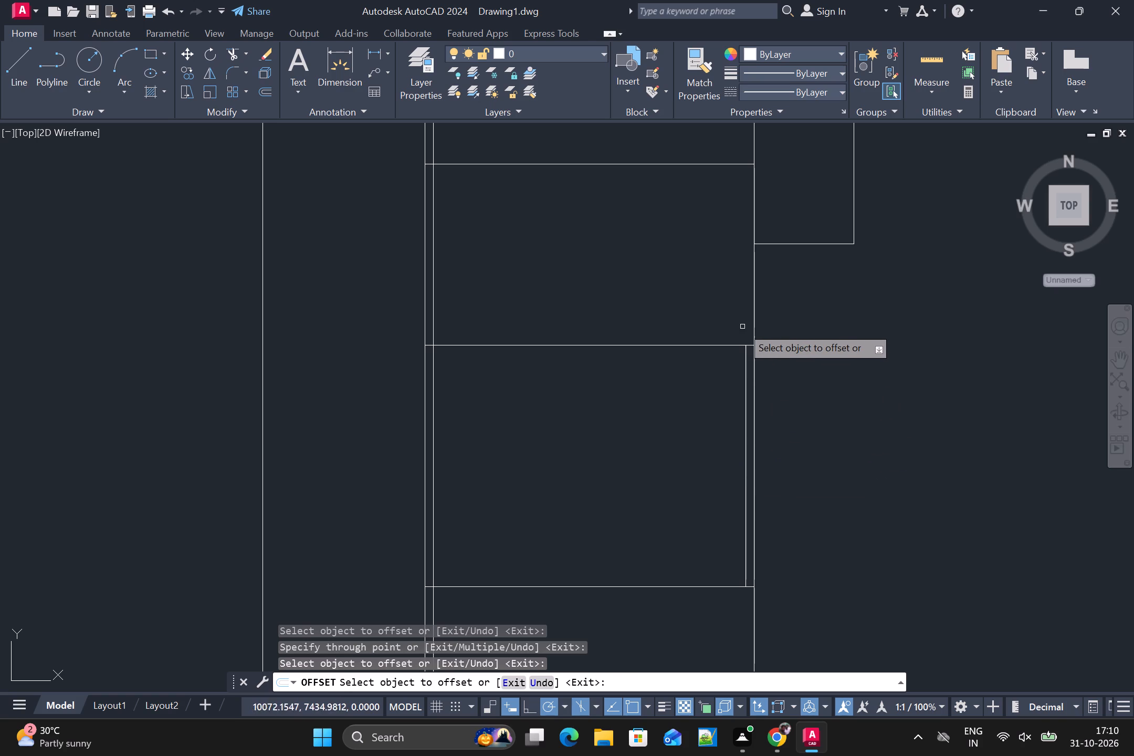
left_click(754, 325)
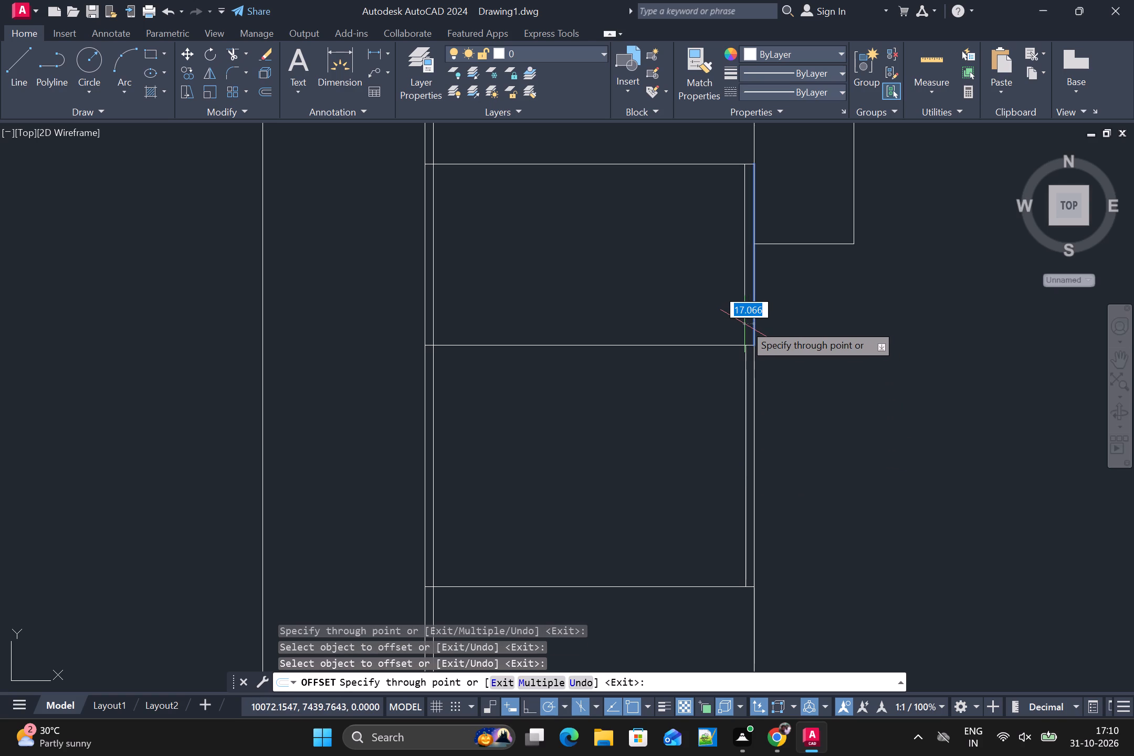
left_click(745, 322)
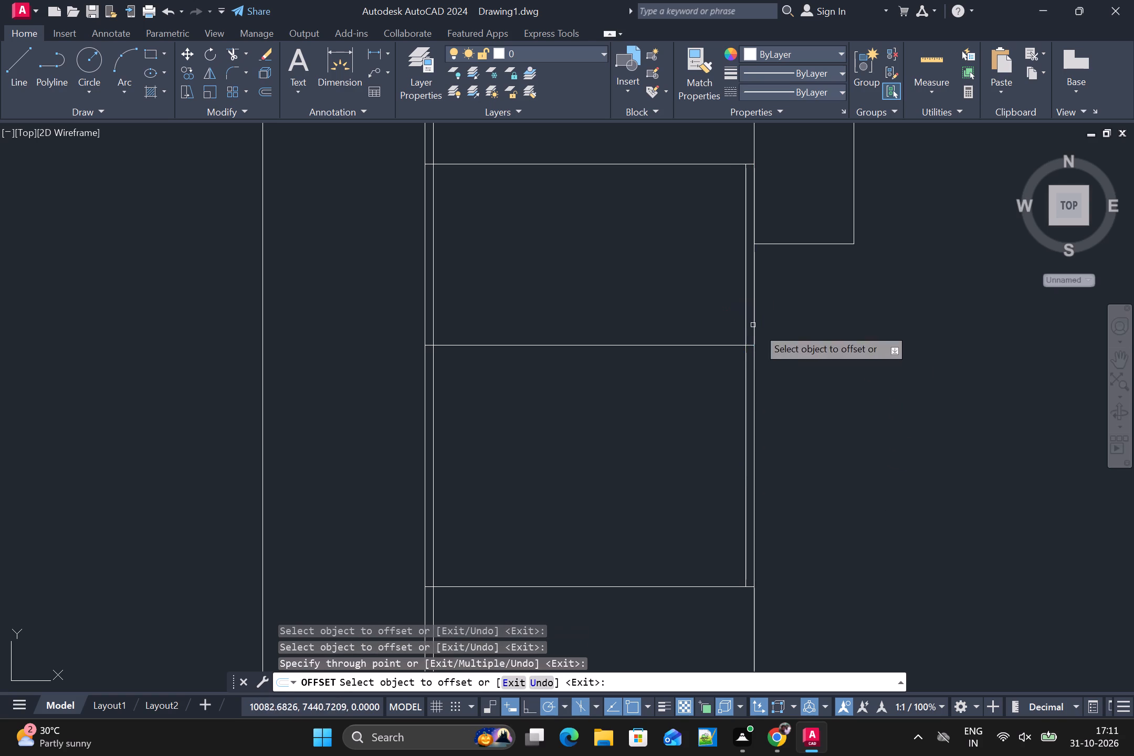
Offset the dividing line between the upper 330 high and the 440 high compartments about 18 downward.
scroll(783, 394, "down", 2)
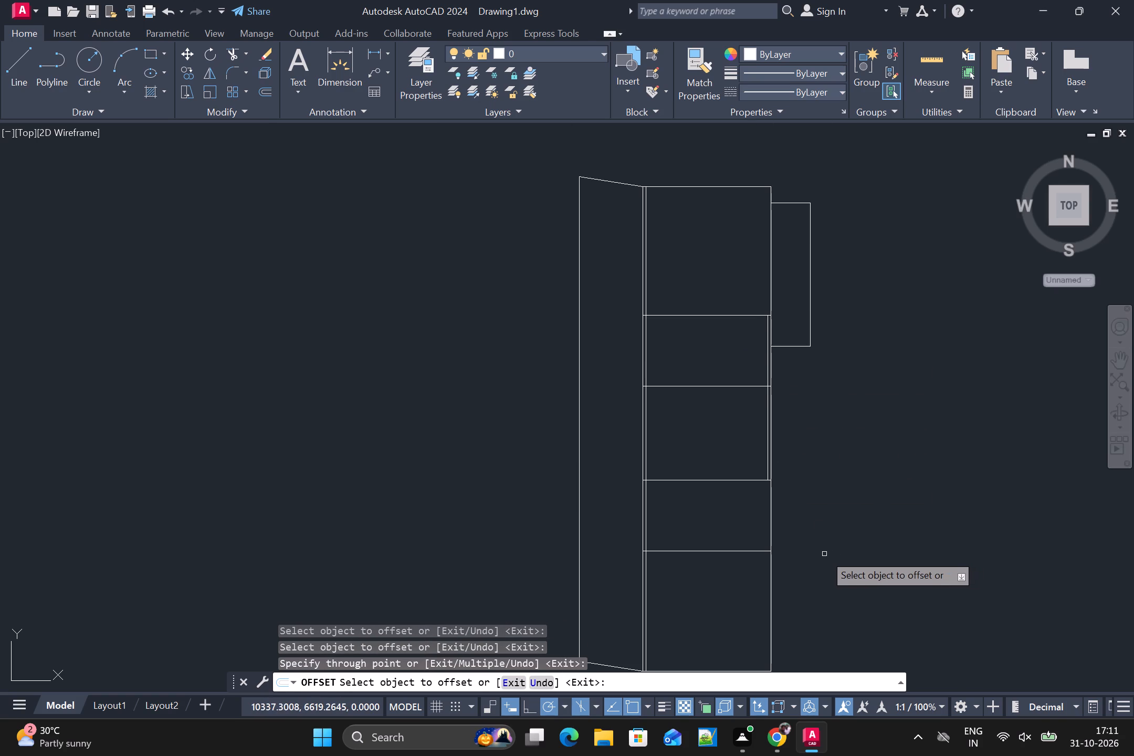
left_click(701, 387)
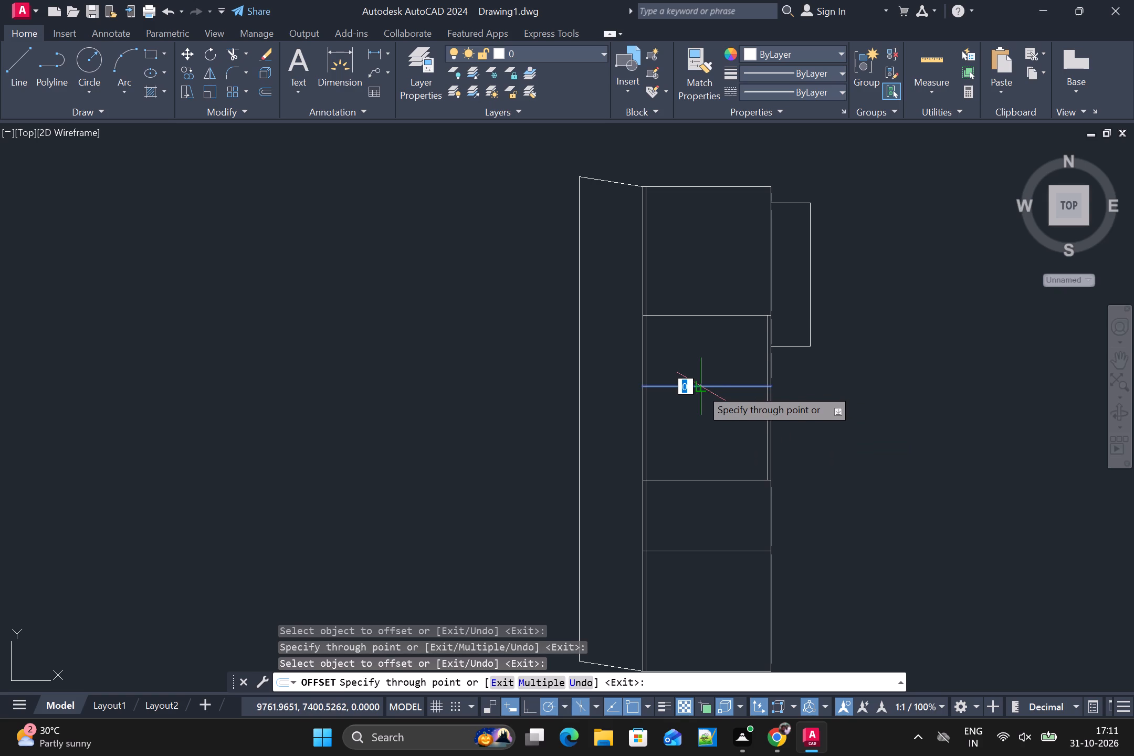
scroll(701, 394, "up", 2)
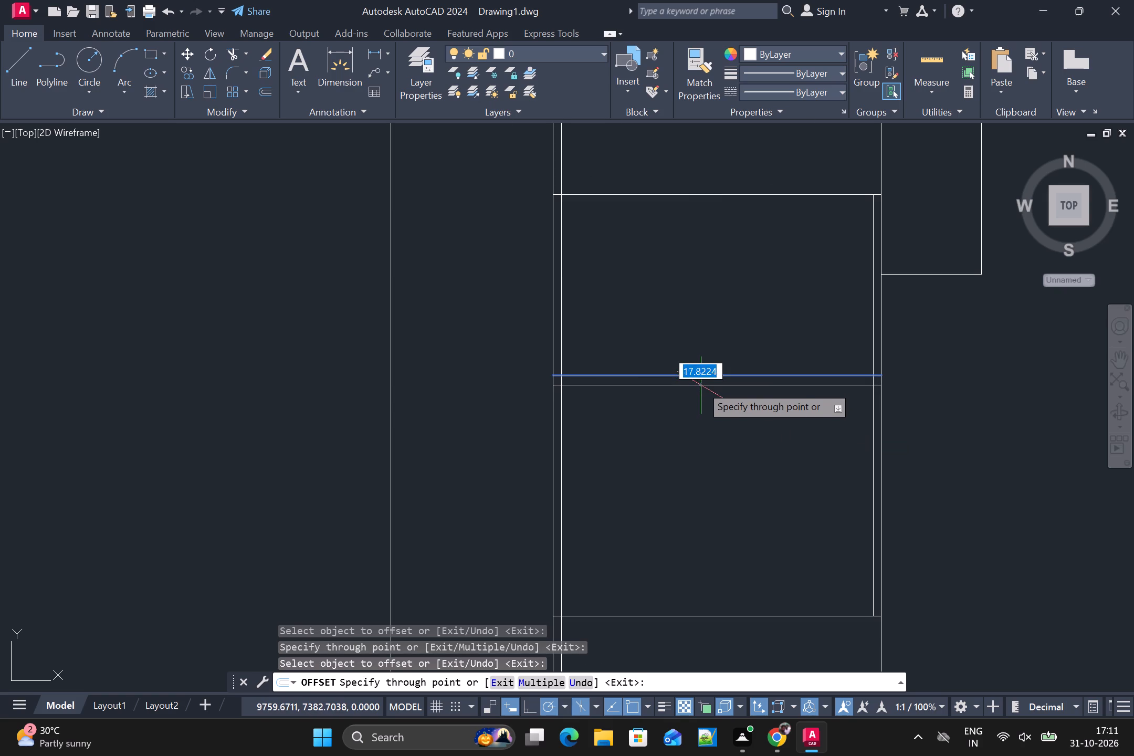
left_click(701, 385)
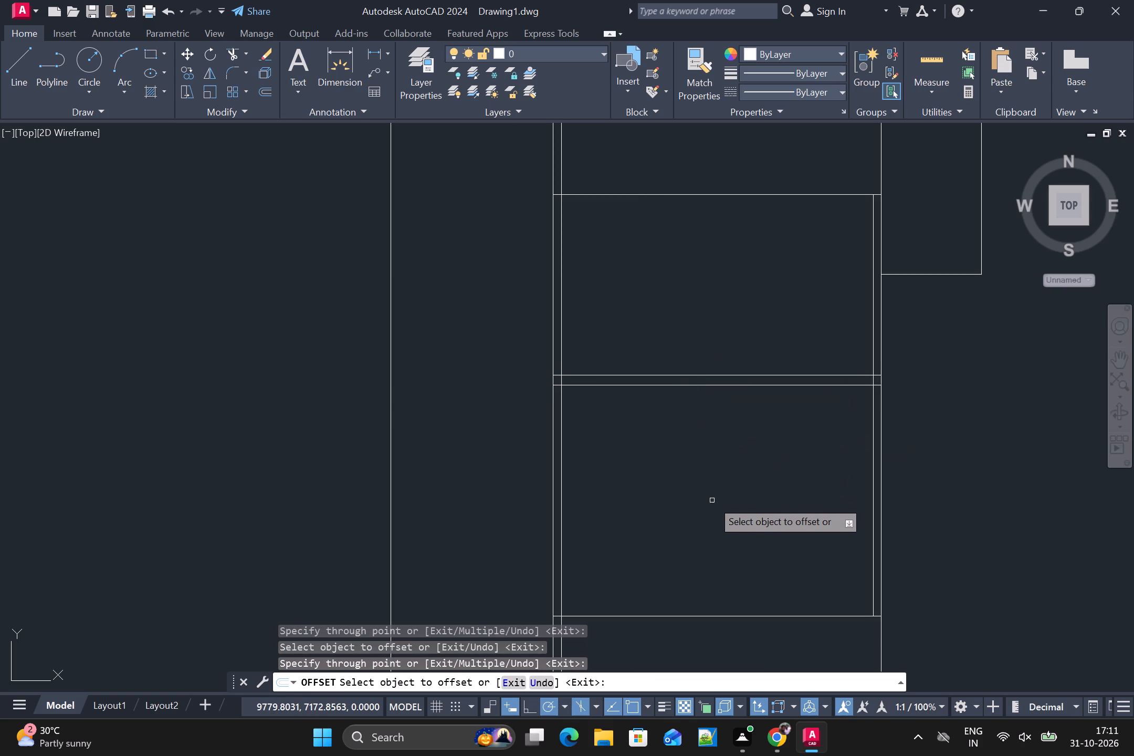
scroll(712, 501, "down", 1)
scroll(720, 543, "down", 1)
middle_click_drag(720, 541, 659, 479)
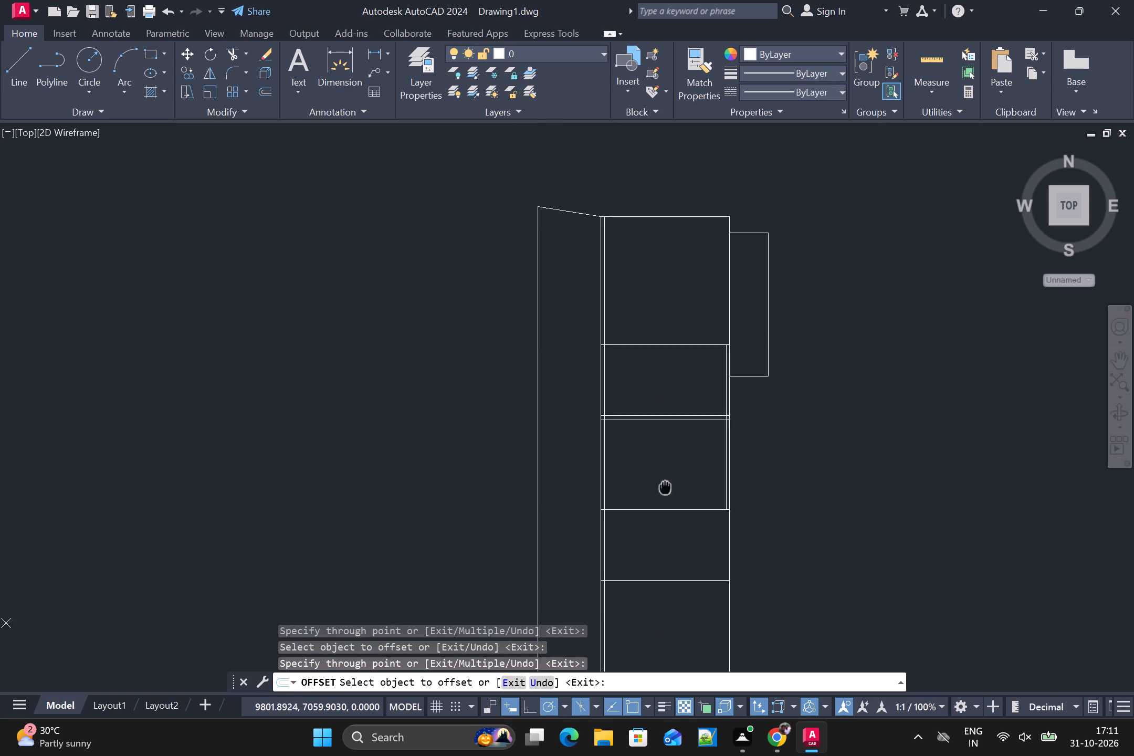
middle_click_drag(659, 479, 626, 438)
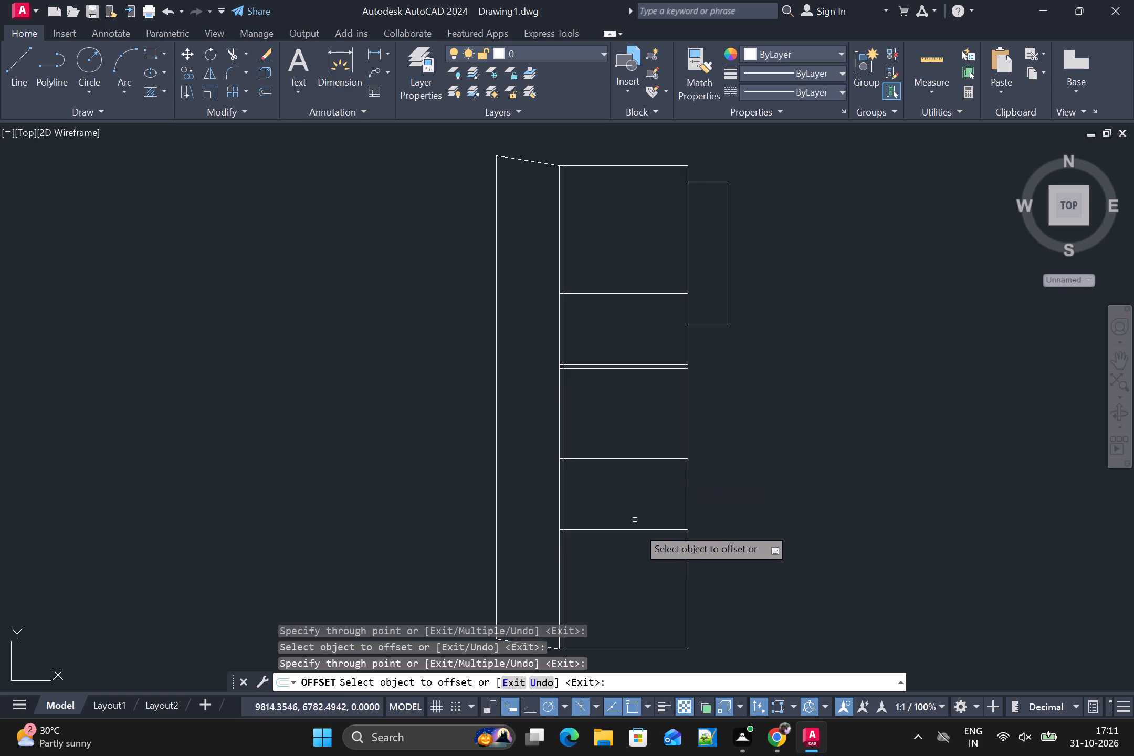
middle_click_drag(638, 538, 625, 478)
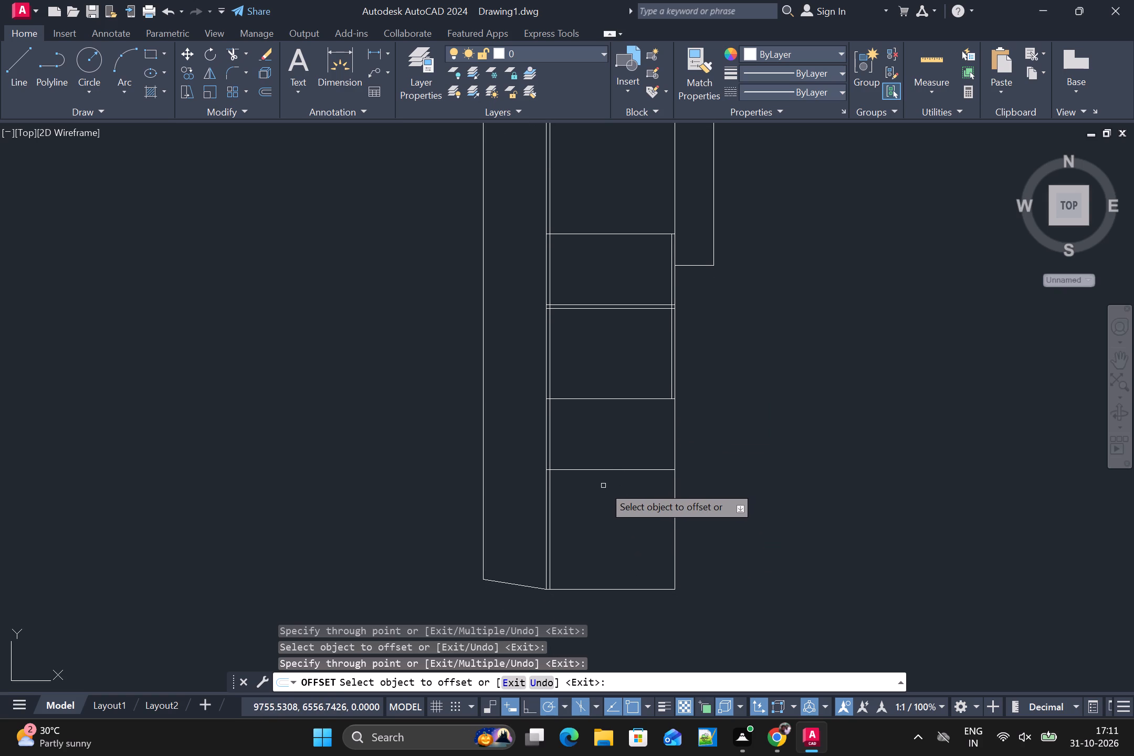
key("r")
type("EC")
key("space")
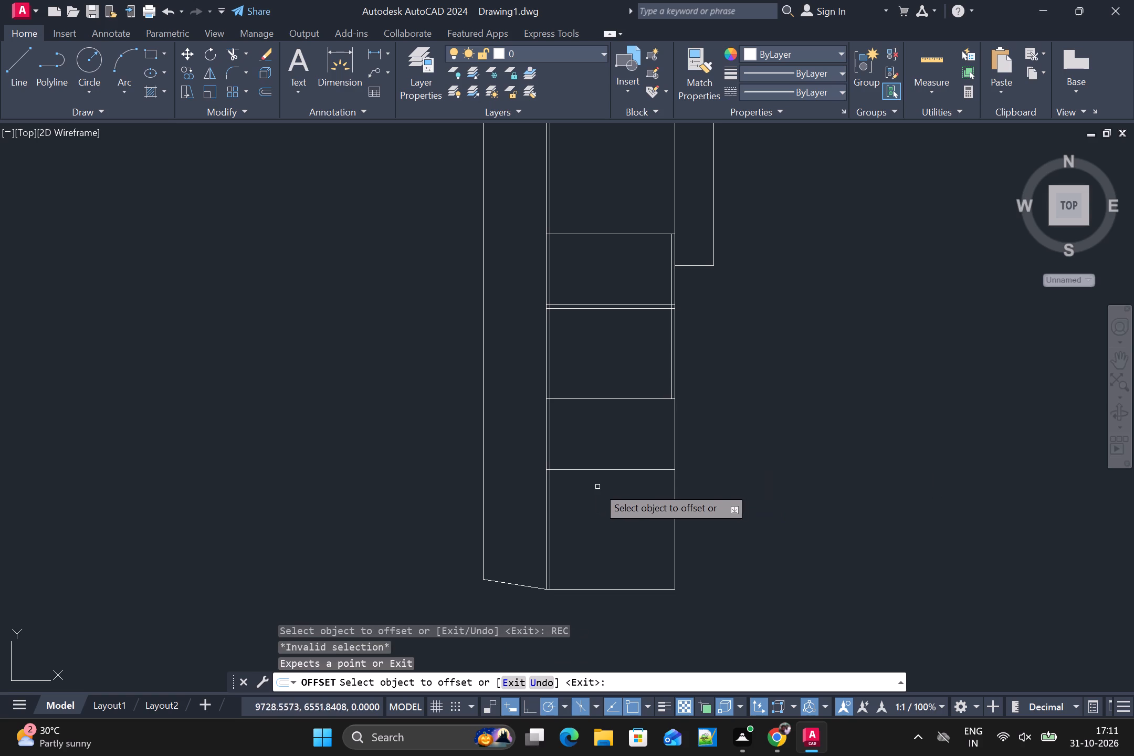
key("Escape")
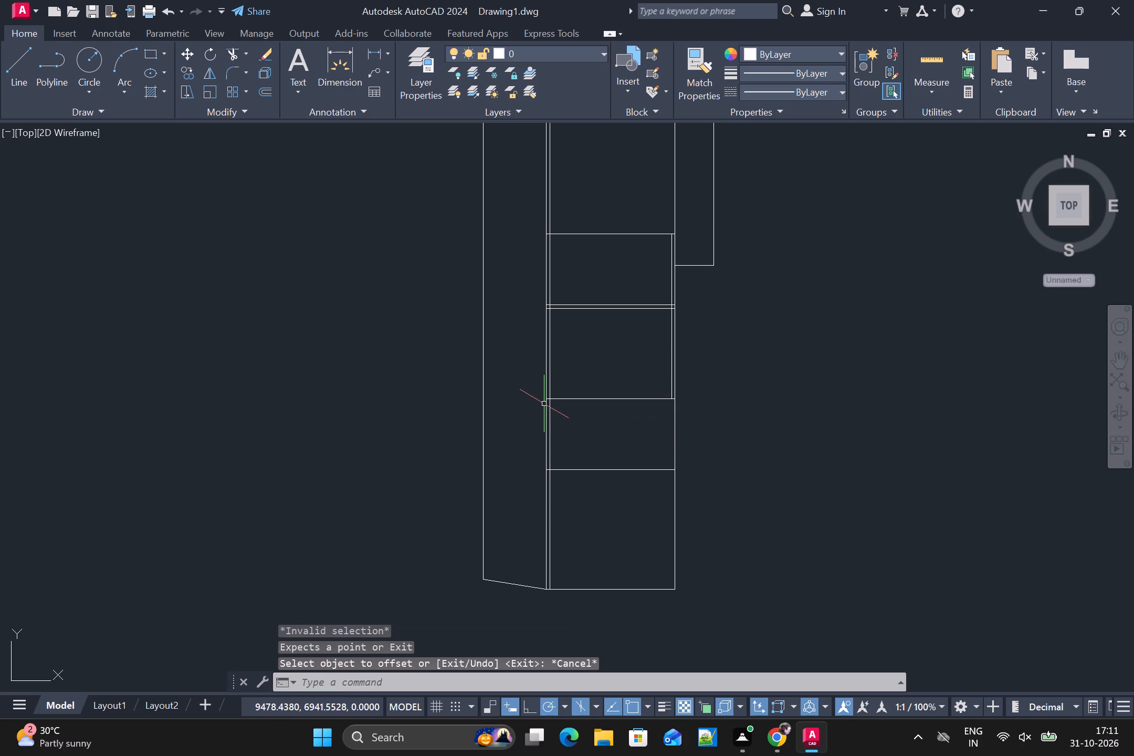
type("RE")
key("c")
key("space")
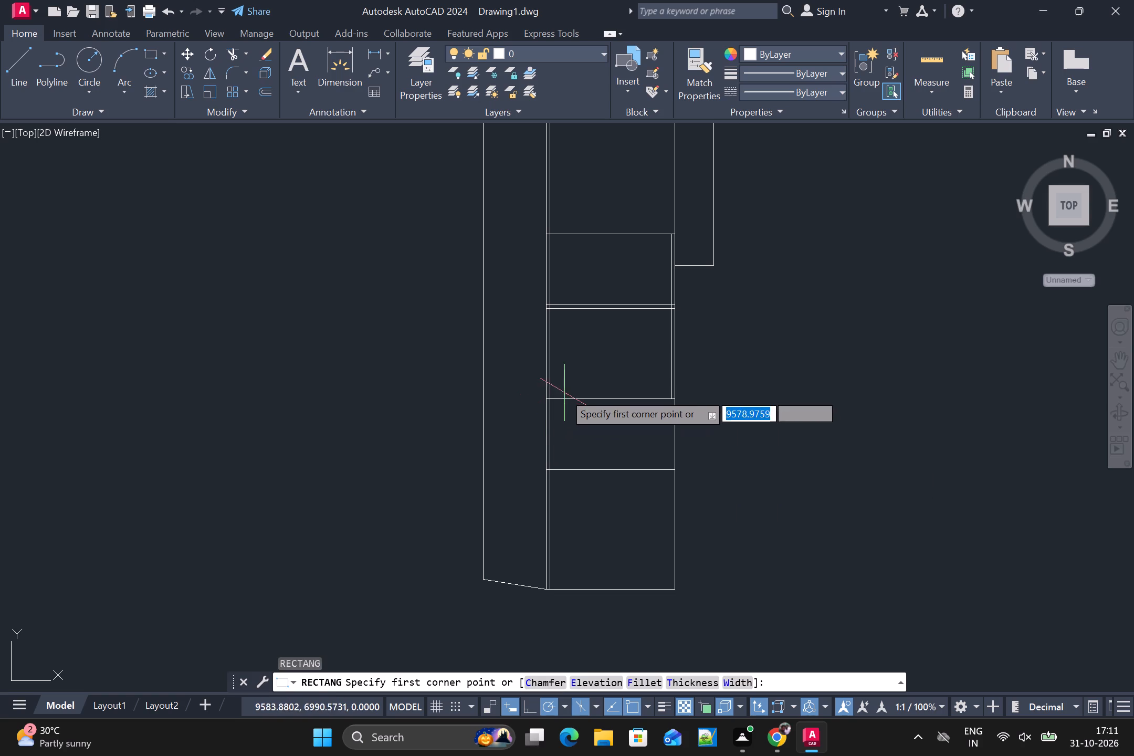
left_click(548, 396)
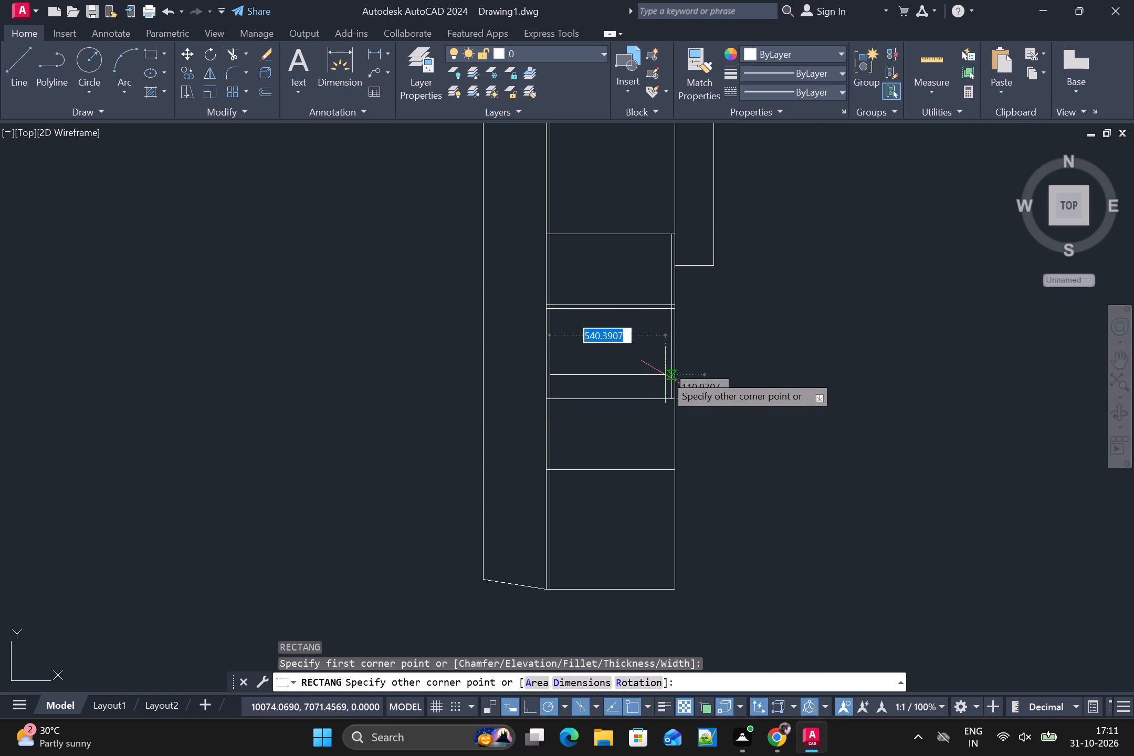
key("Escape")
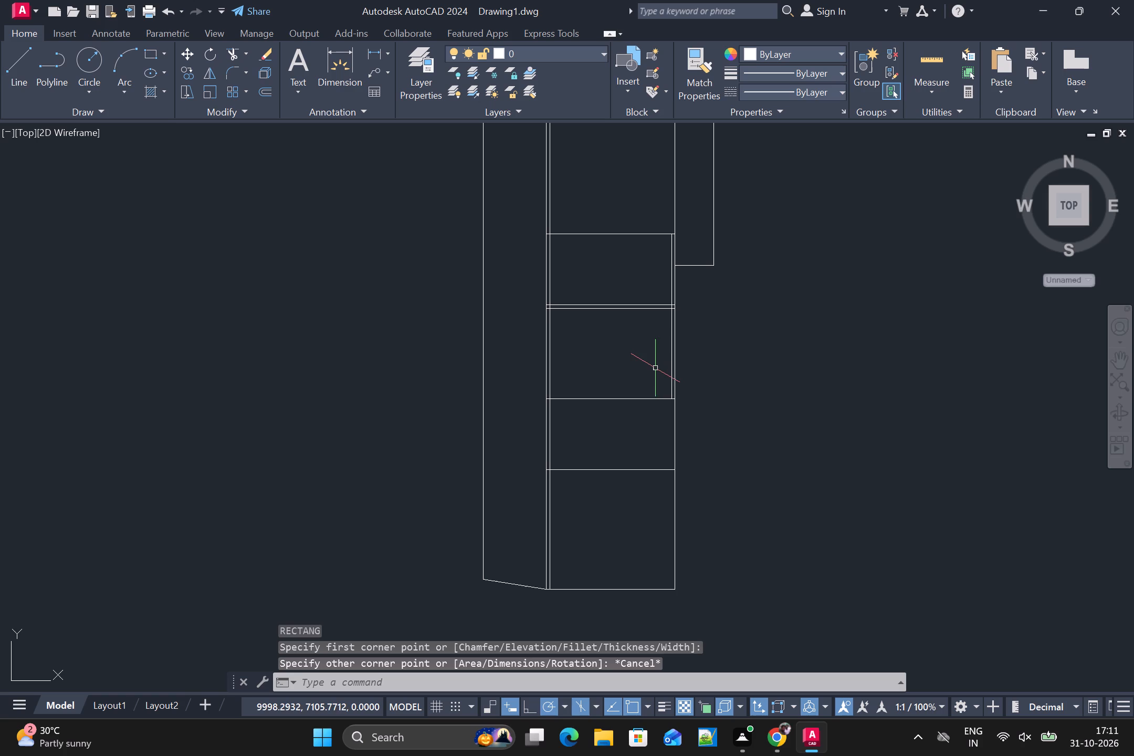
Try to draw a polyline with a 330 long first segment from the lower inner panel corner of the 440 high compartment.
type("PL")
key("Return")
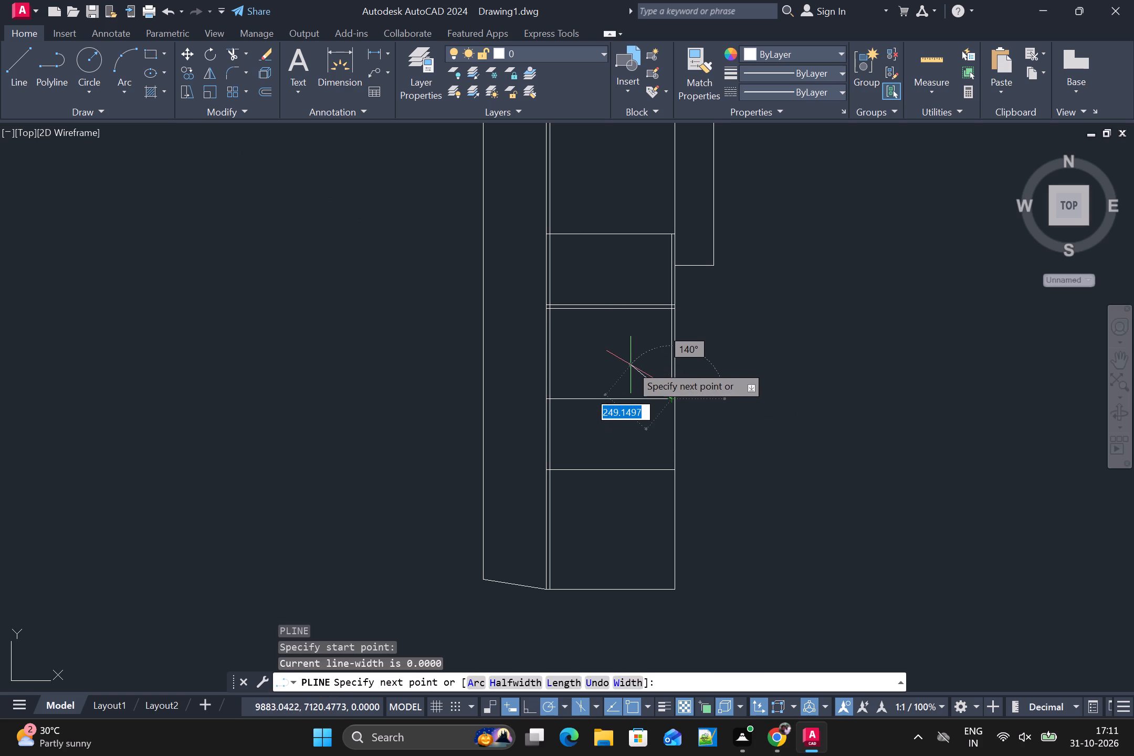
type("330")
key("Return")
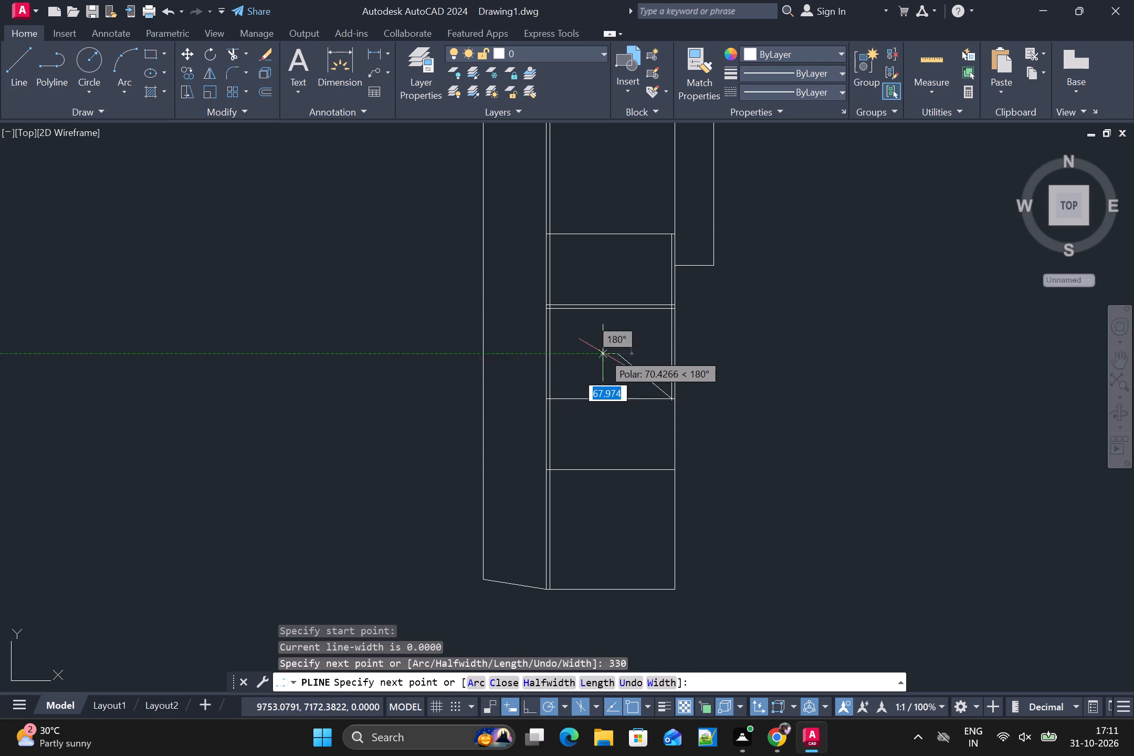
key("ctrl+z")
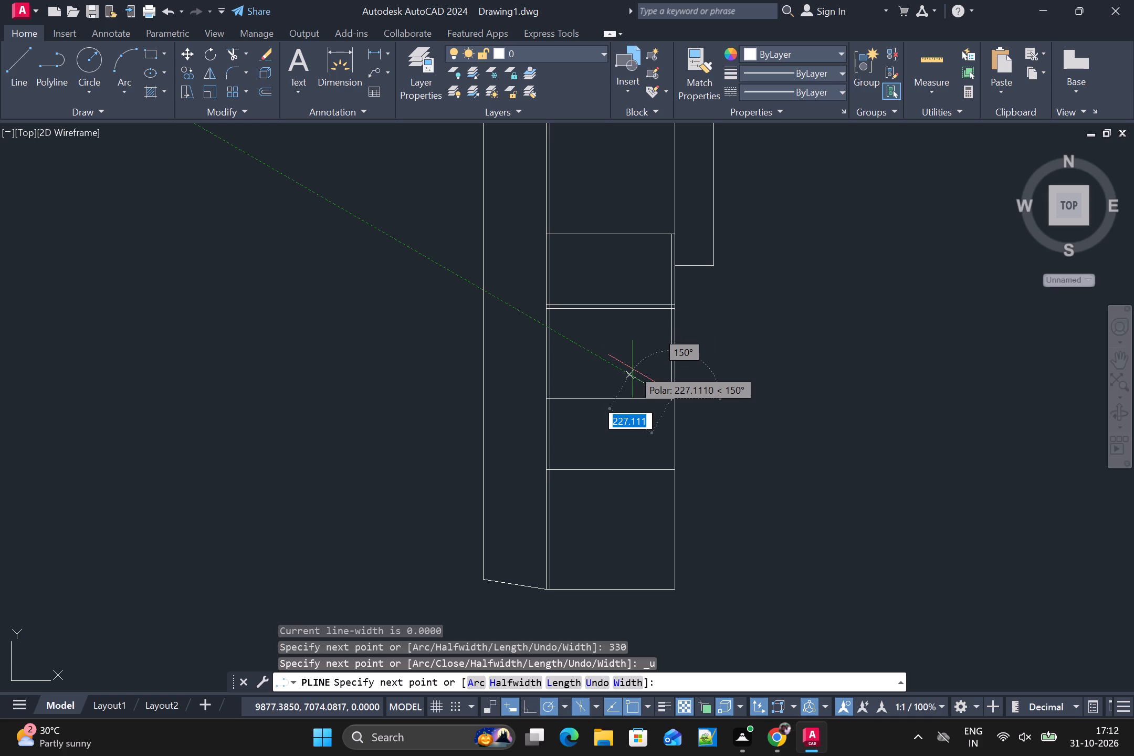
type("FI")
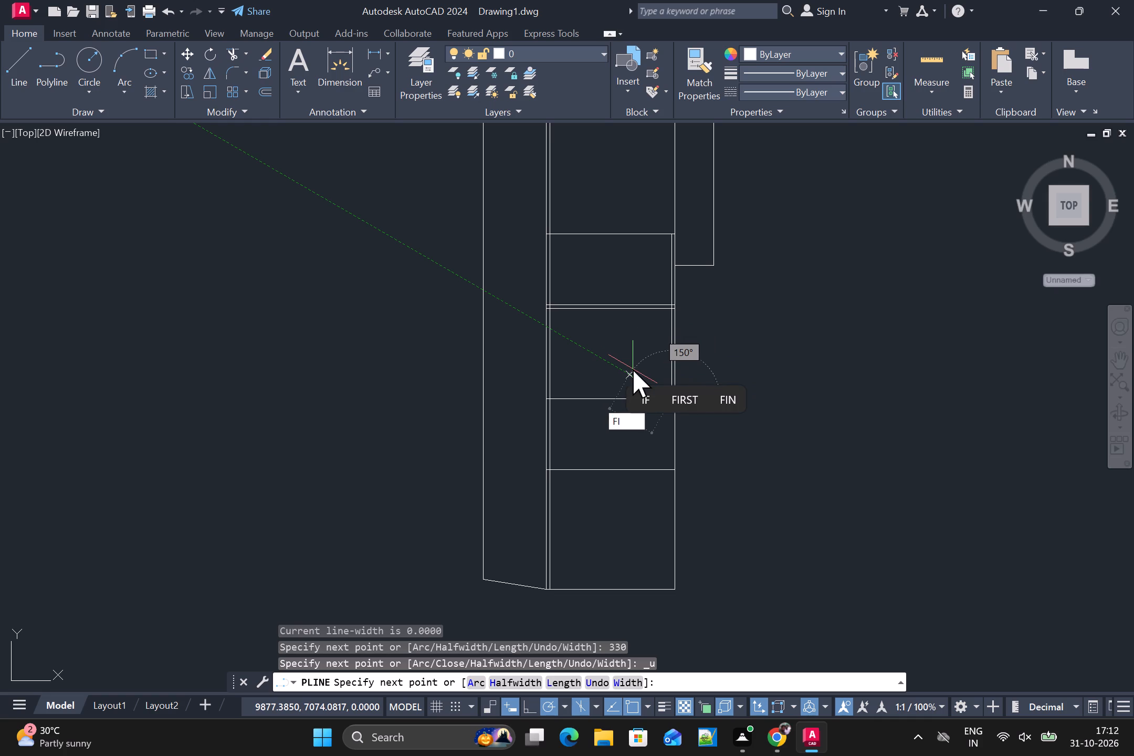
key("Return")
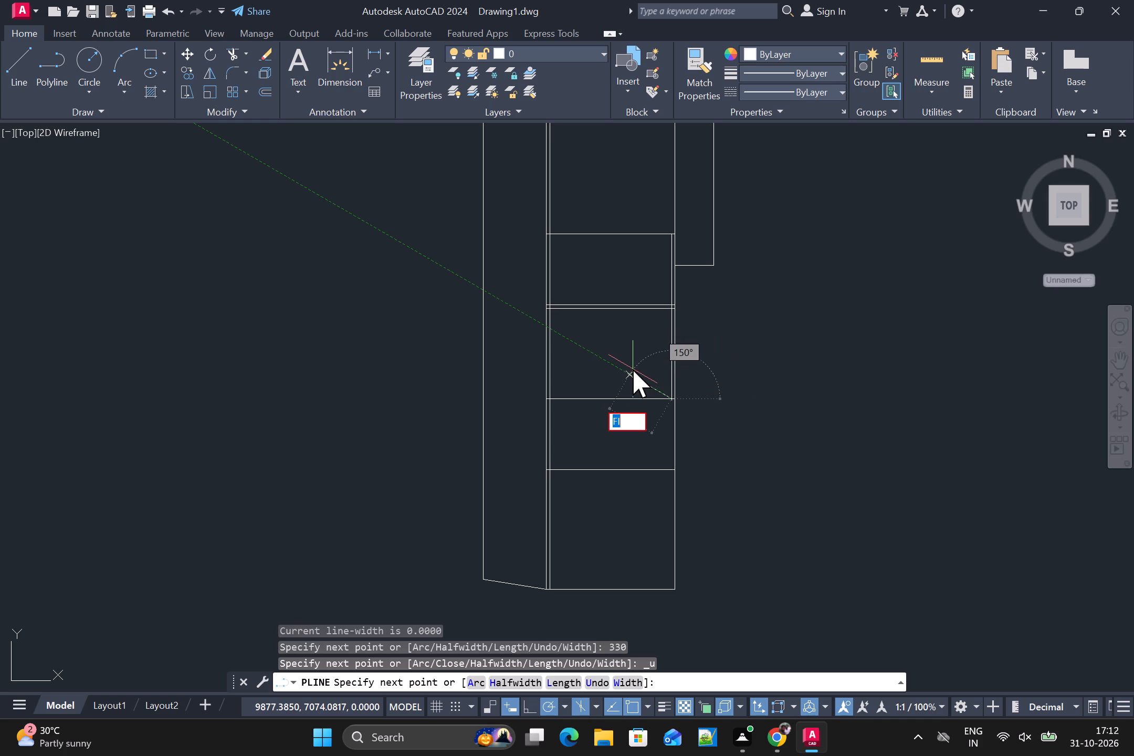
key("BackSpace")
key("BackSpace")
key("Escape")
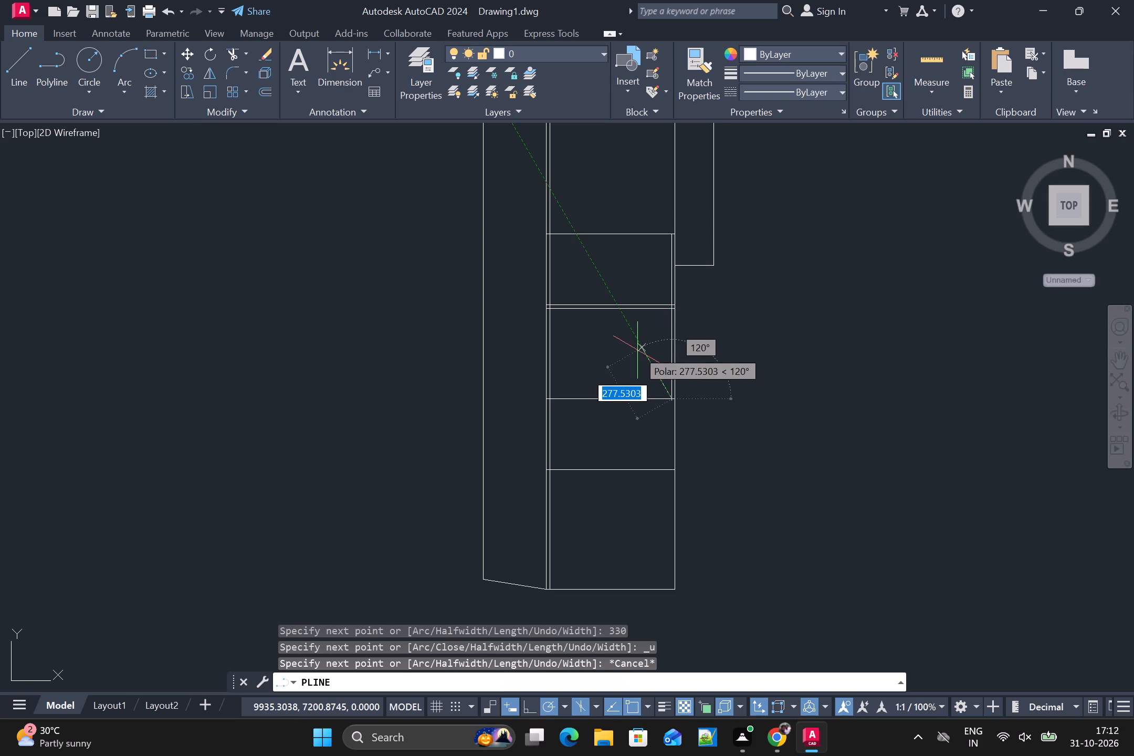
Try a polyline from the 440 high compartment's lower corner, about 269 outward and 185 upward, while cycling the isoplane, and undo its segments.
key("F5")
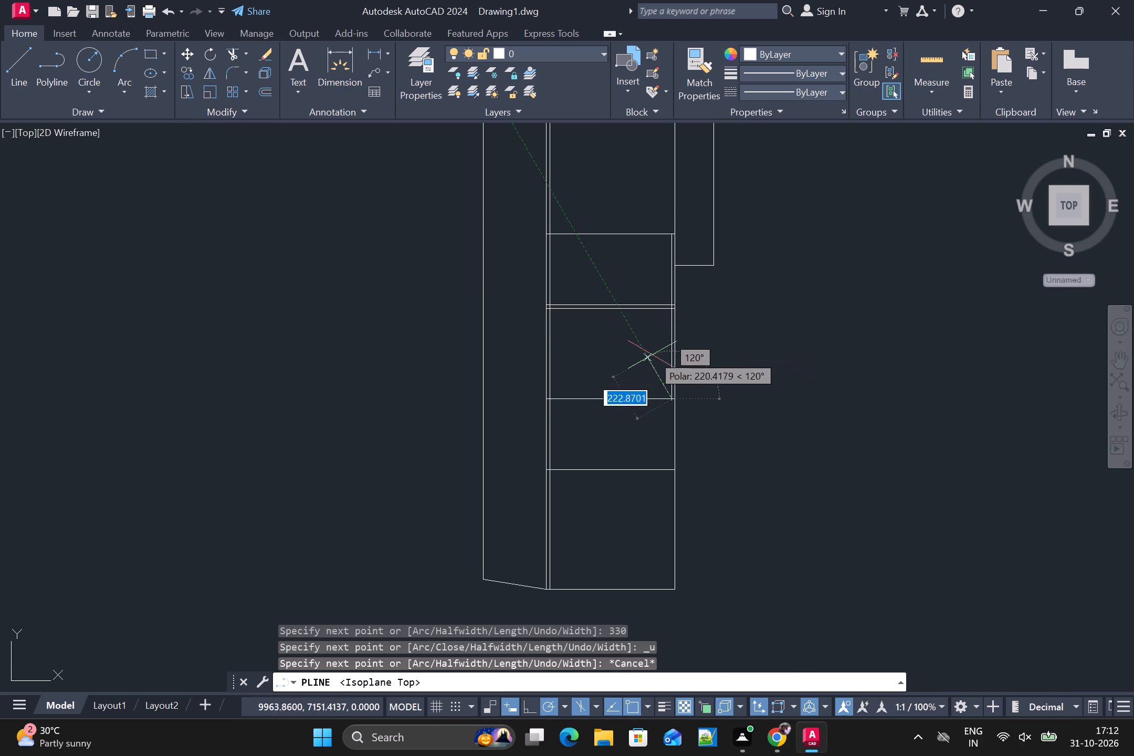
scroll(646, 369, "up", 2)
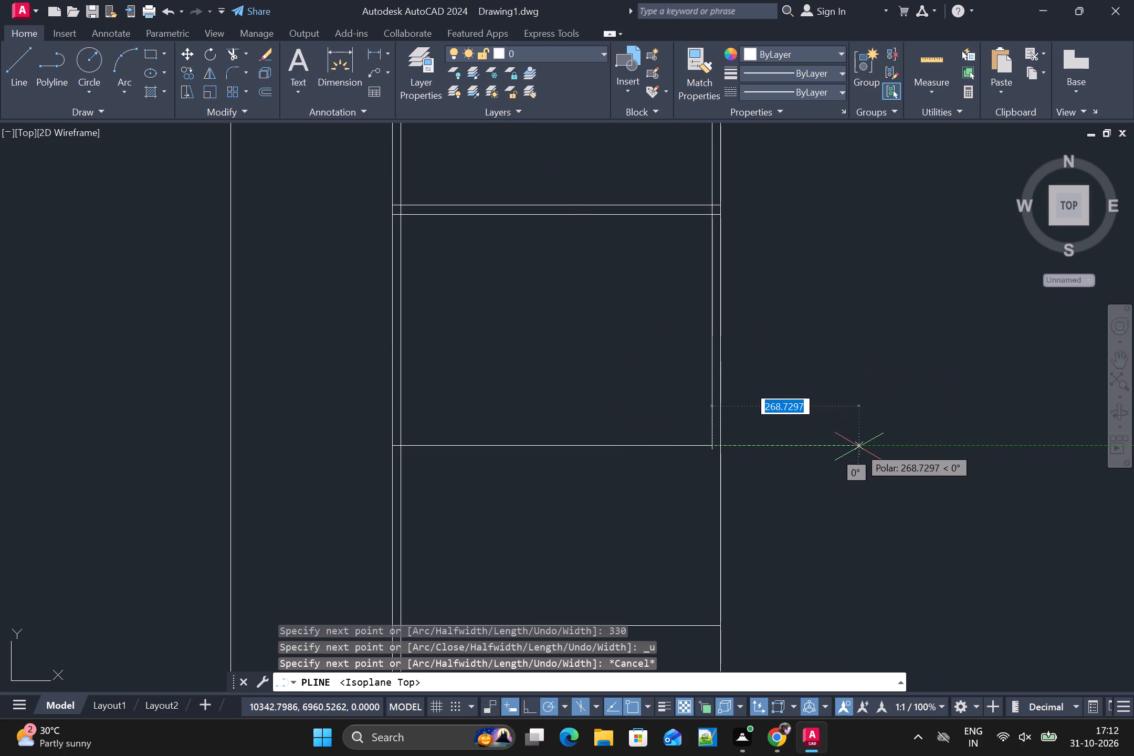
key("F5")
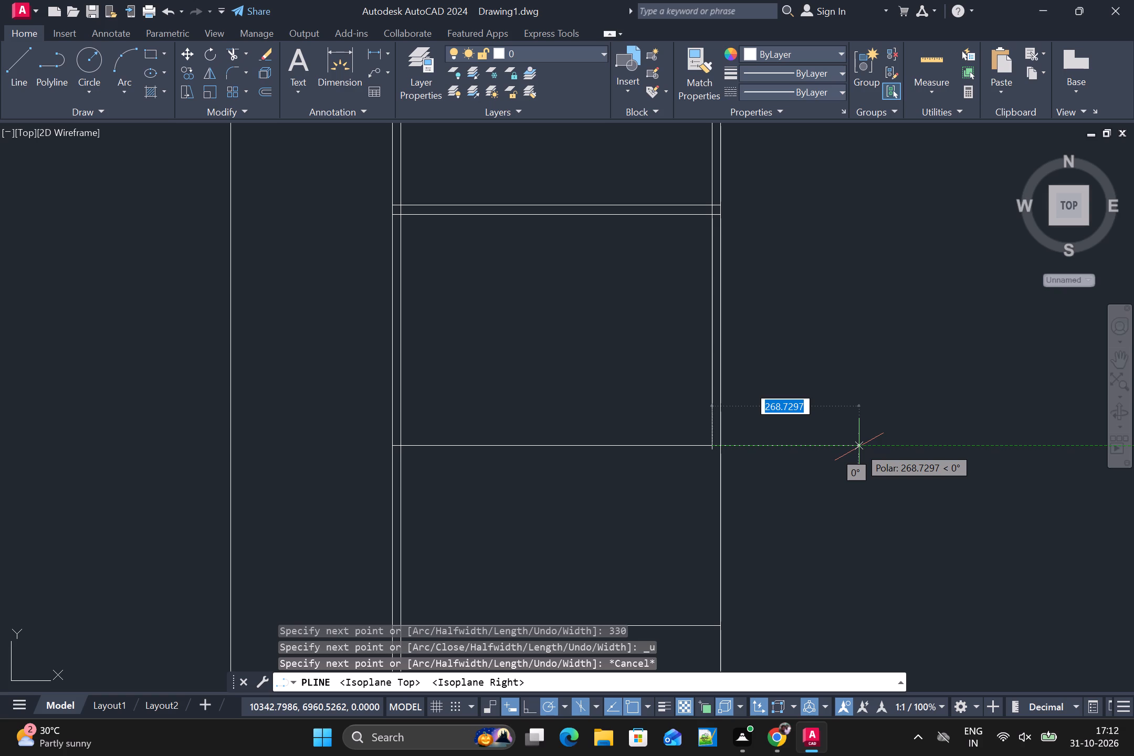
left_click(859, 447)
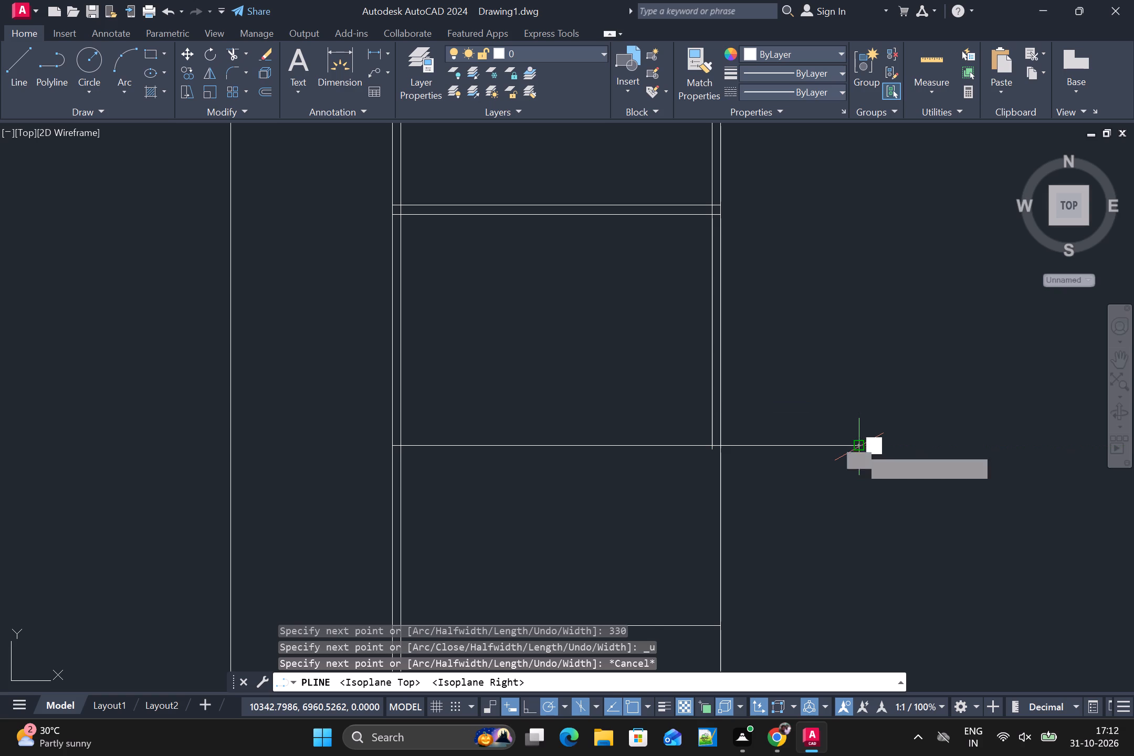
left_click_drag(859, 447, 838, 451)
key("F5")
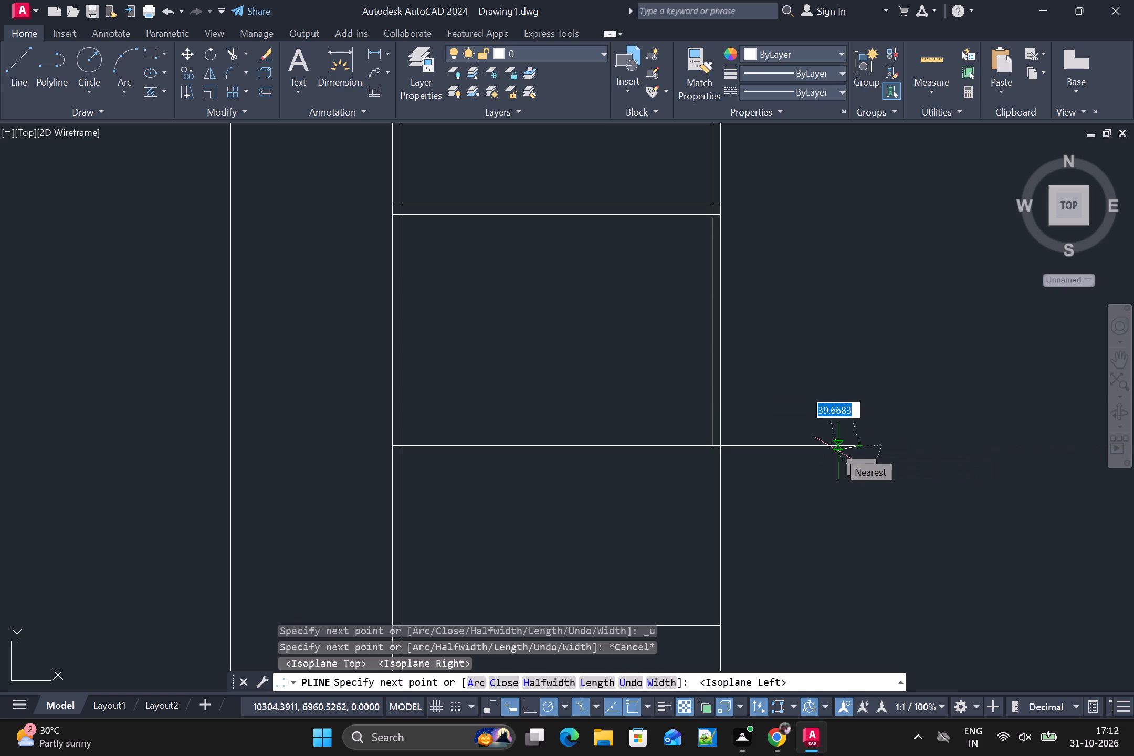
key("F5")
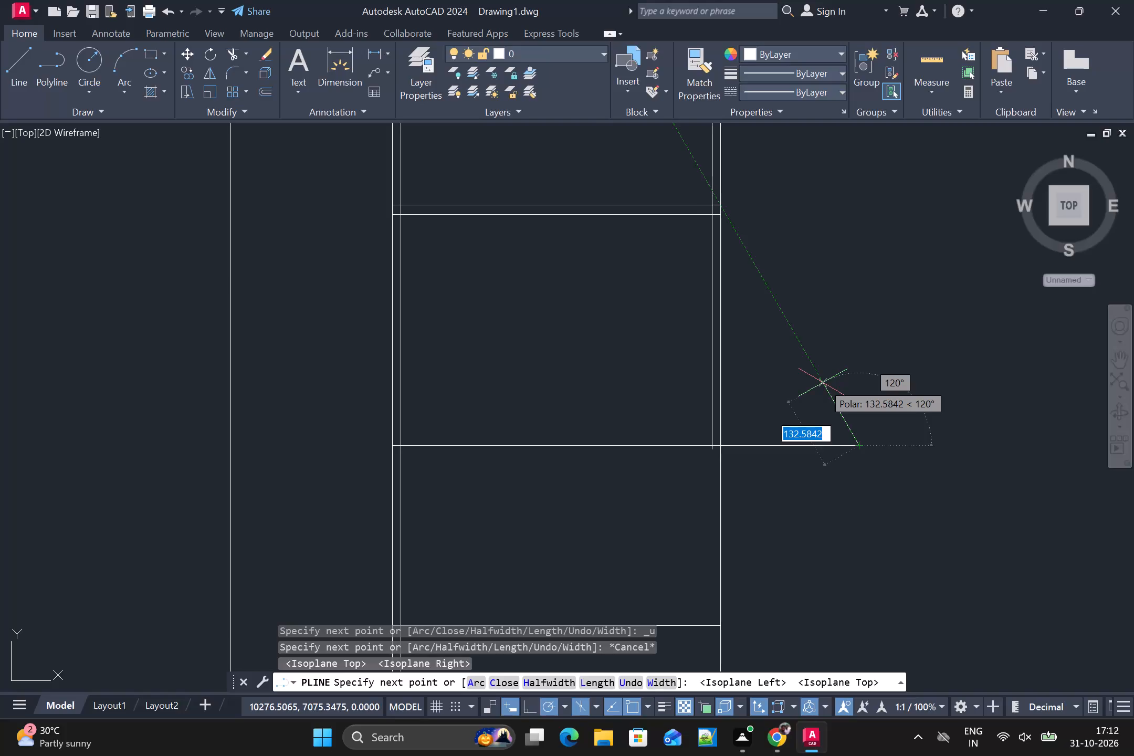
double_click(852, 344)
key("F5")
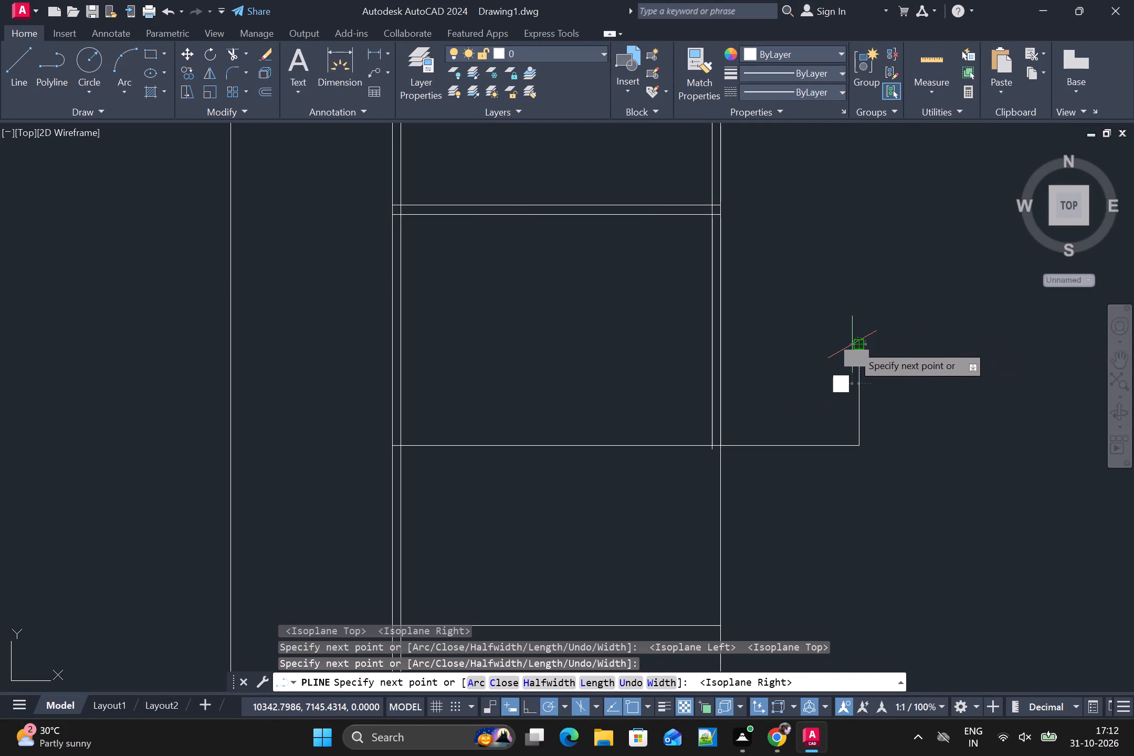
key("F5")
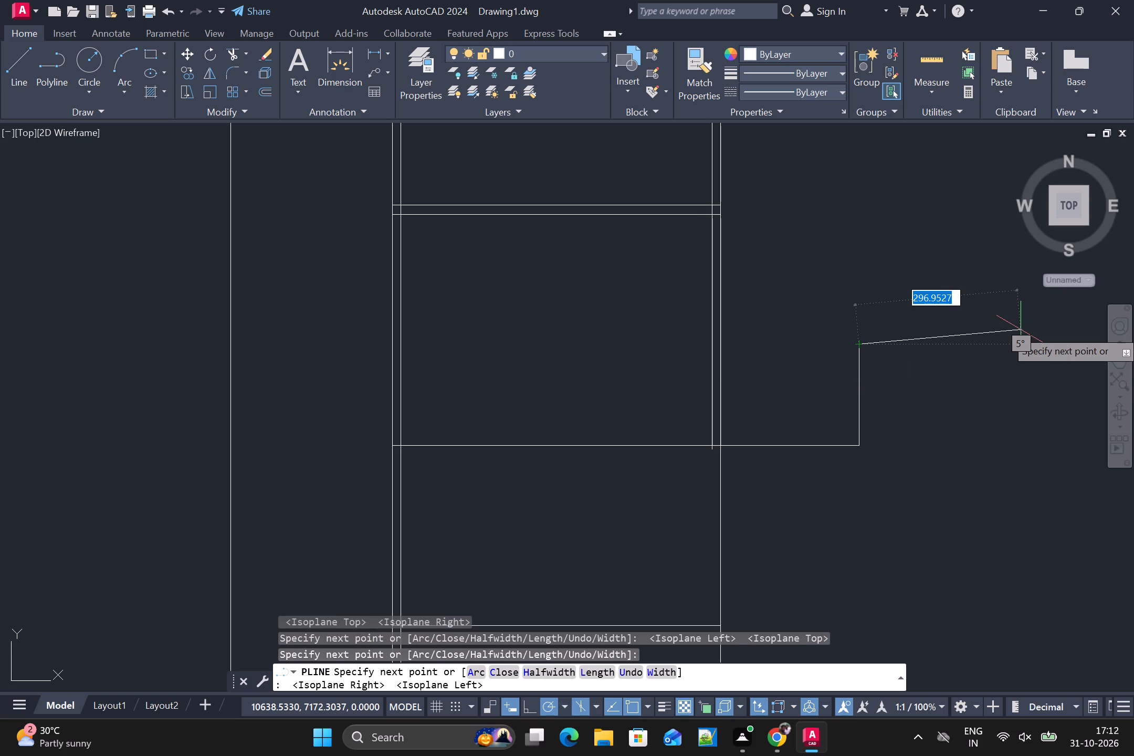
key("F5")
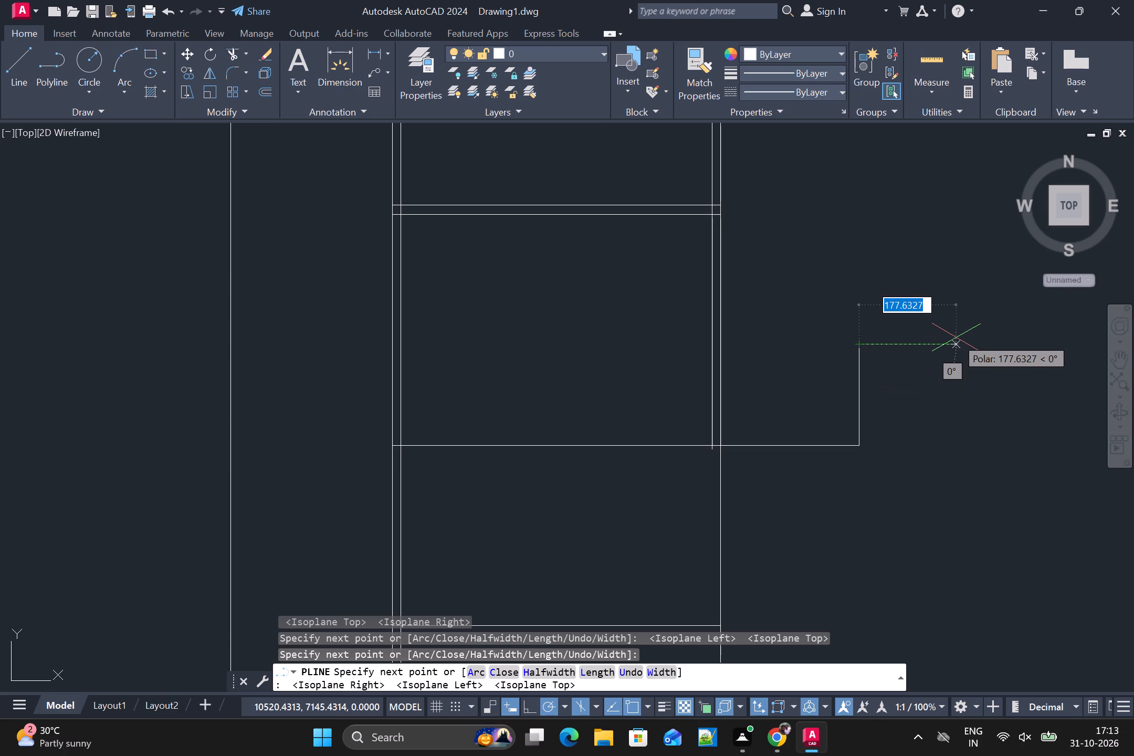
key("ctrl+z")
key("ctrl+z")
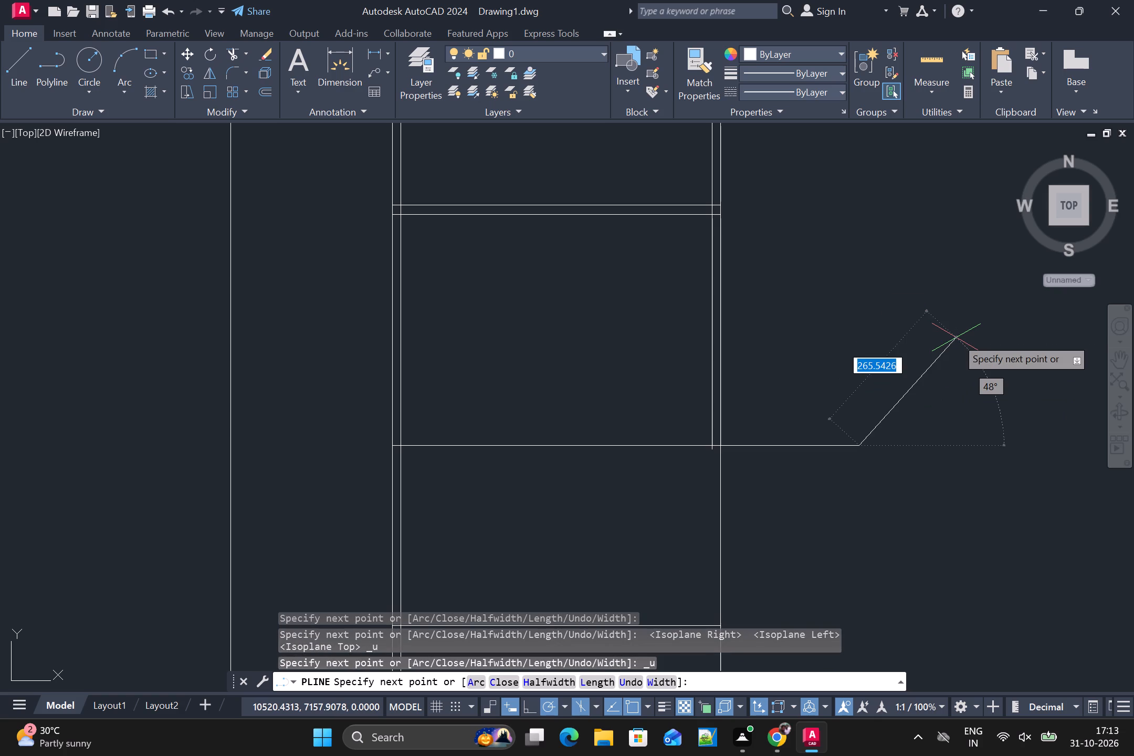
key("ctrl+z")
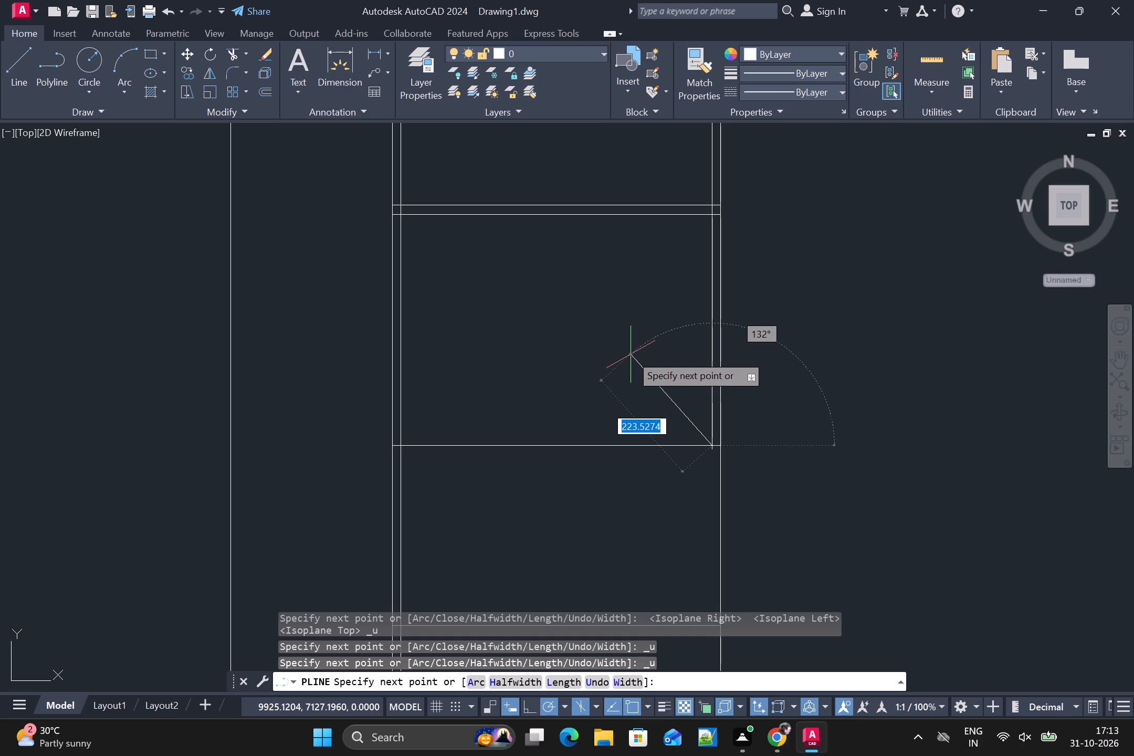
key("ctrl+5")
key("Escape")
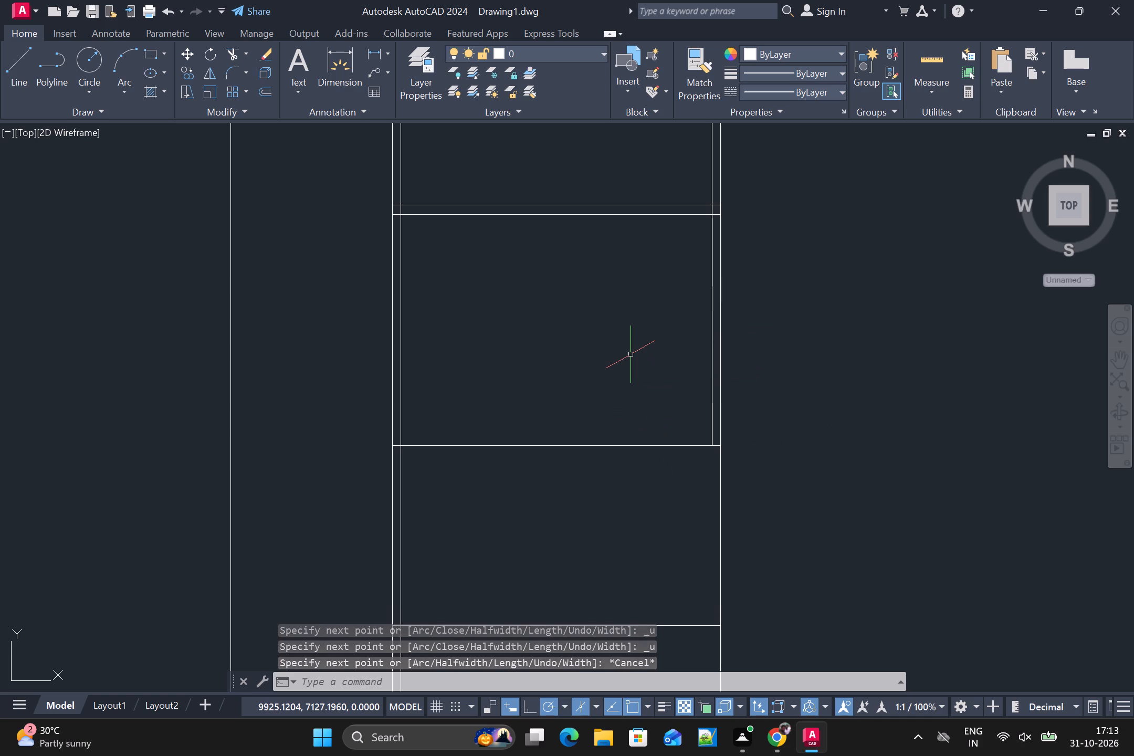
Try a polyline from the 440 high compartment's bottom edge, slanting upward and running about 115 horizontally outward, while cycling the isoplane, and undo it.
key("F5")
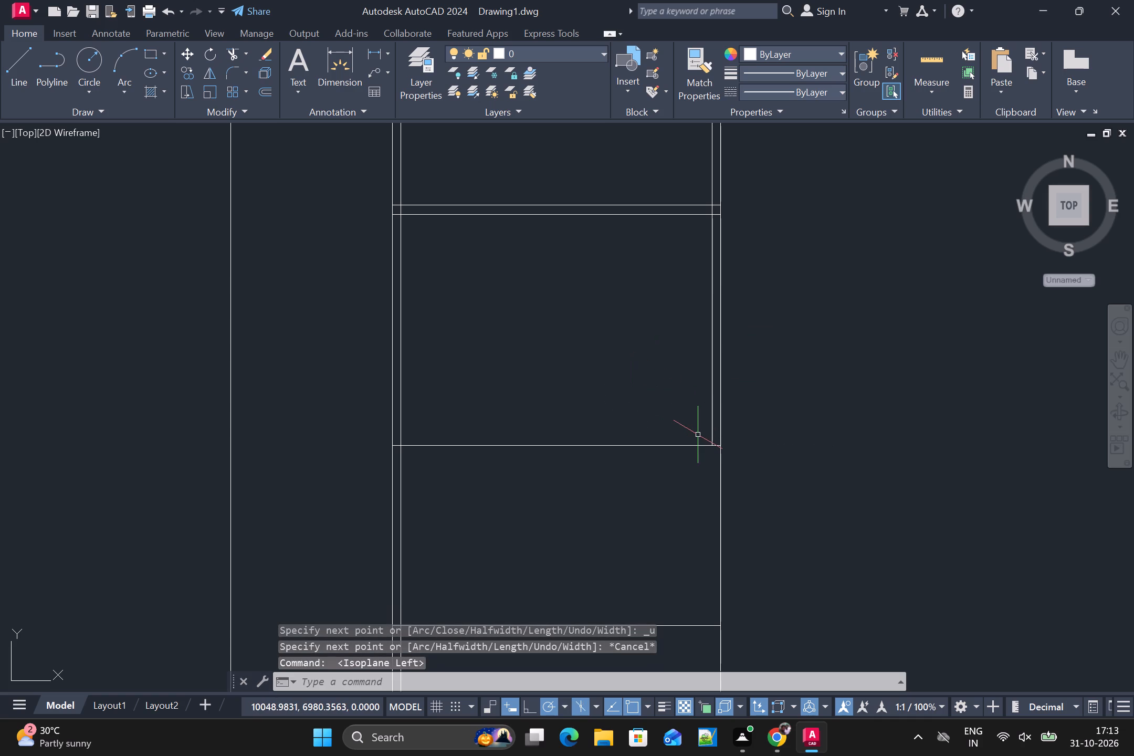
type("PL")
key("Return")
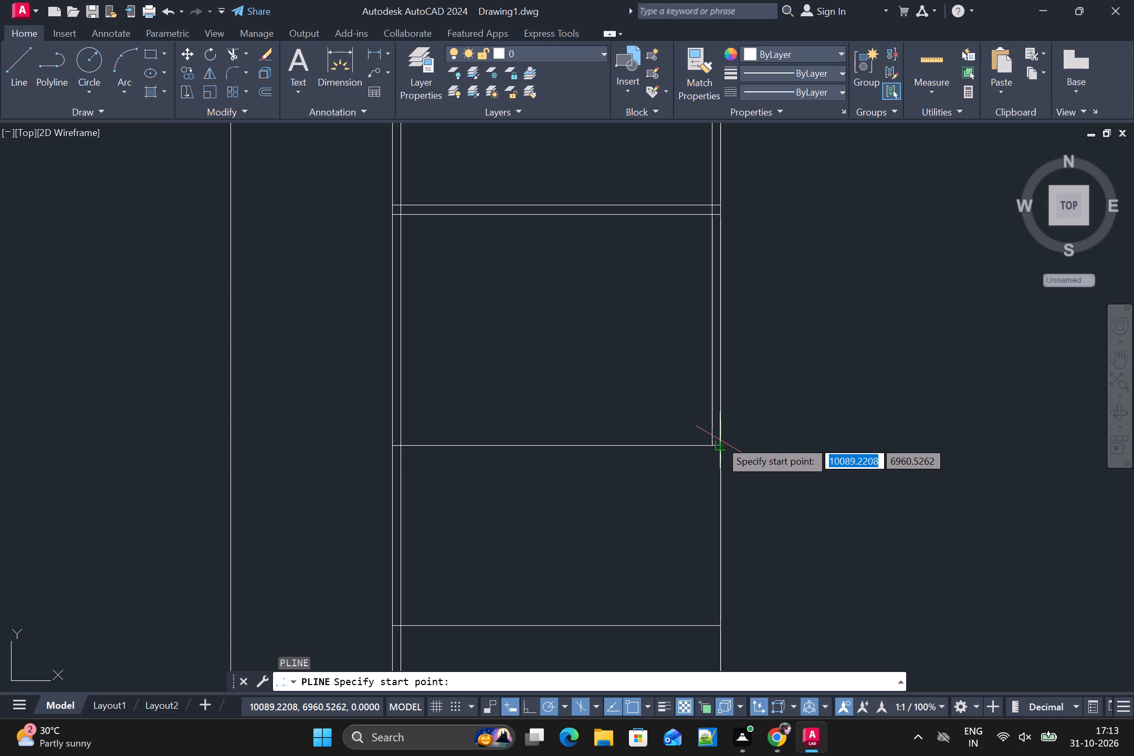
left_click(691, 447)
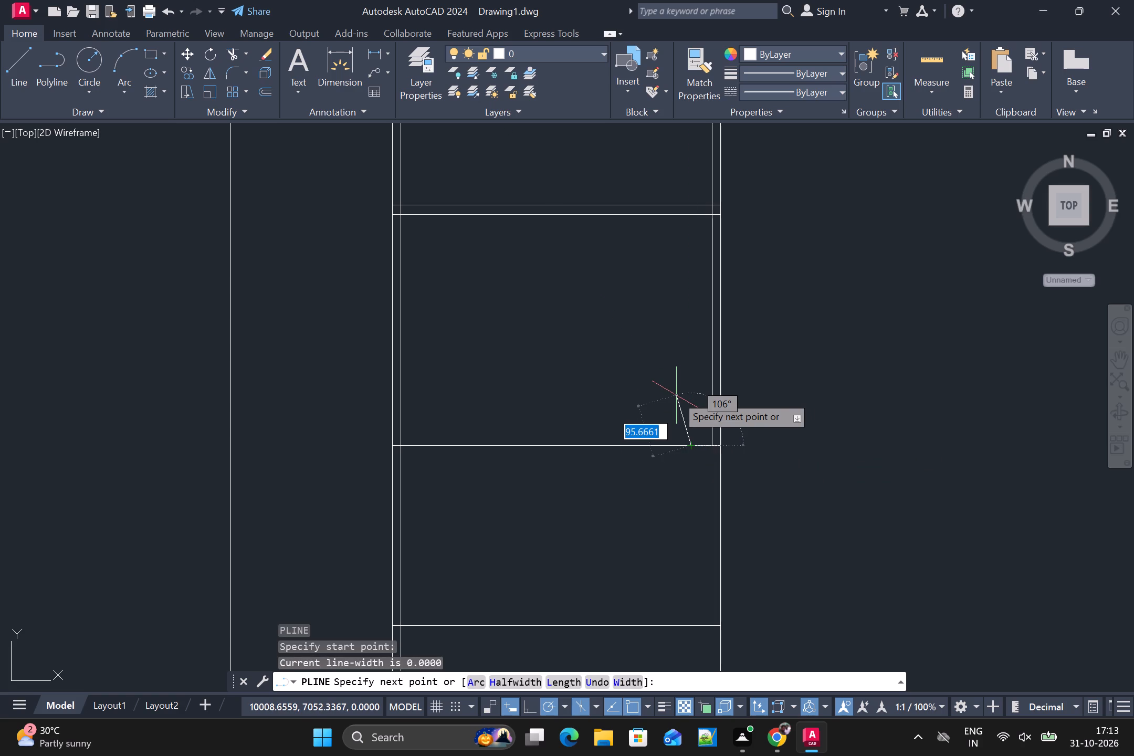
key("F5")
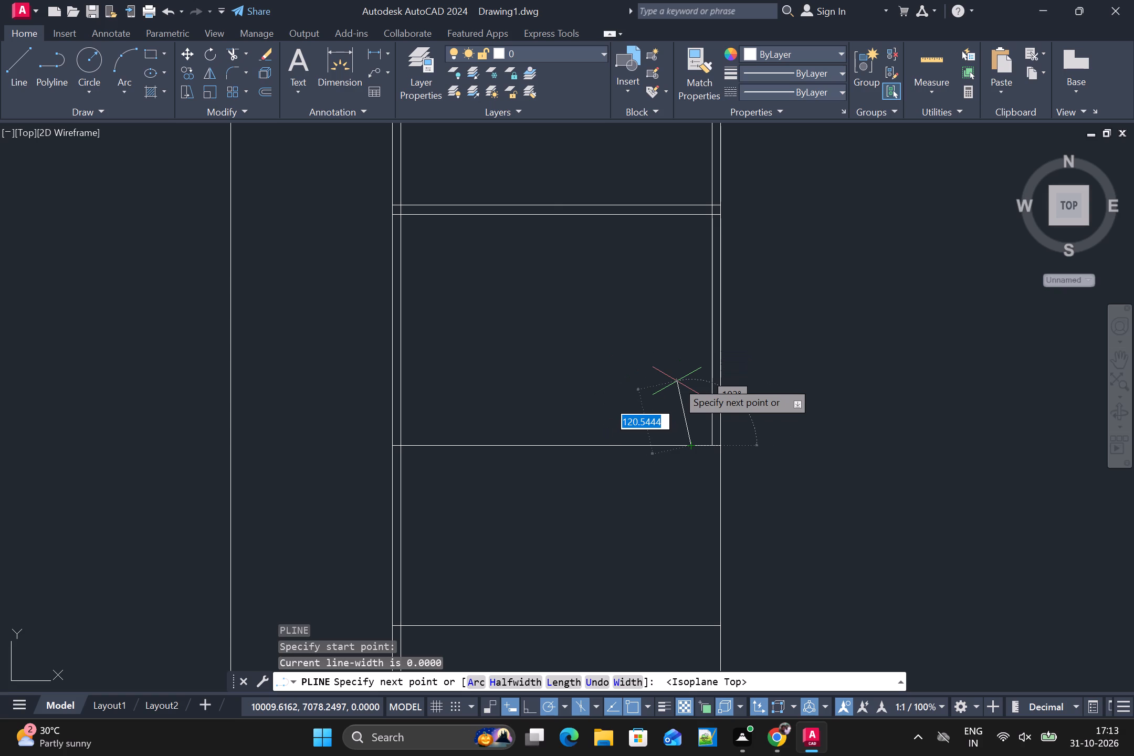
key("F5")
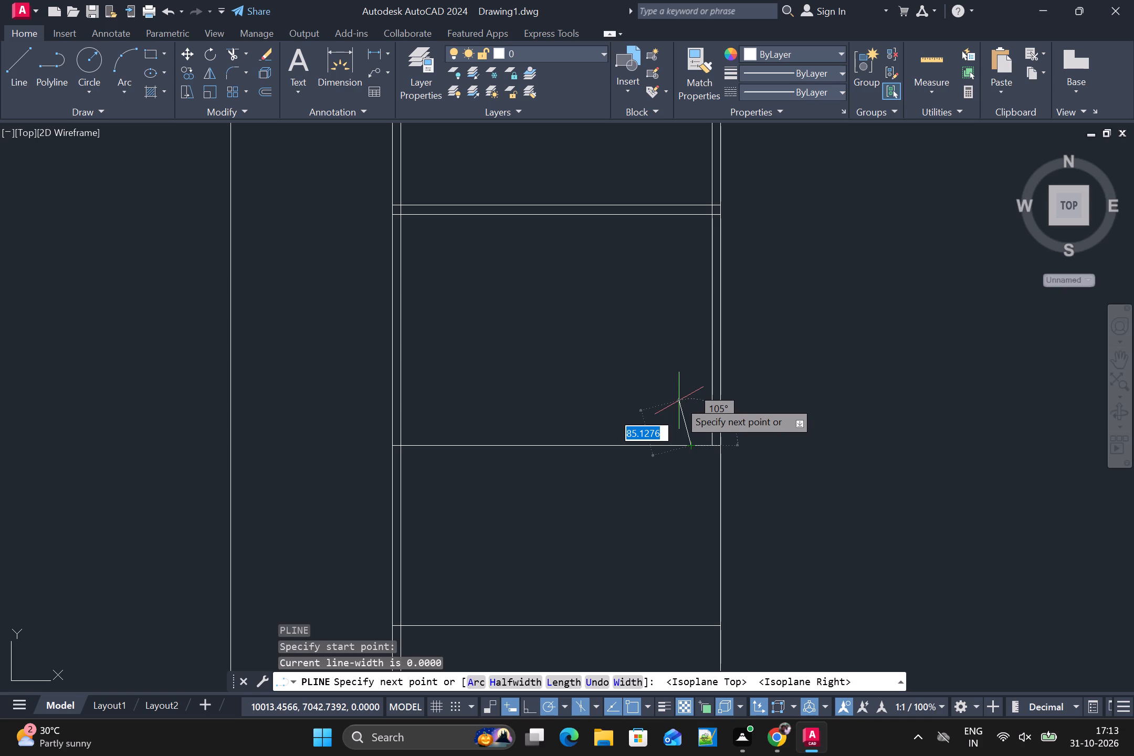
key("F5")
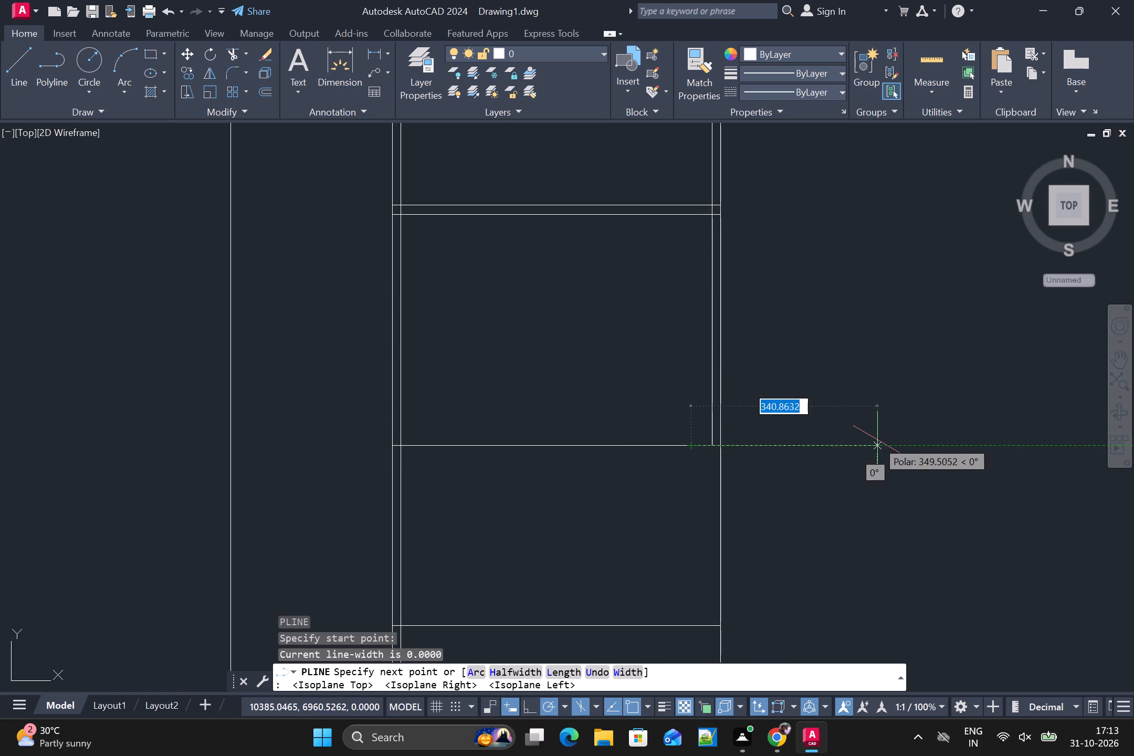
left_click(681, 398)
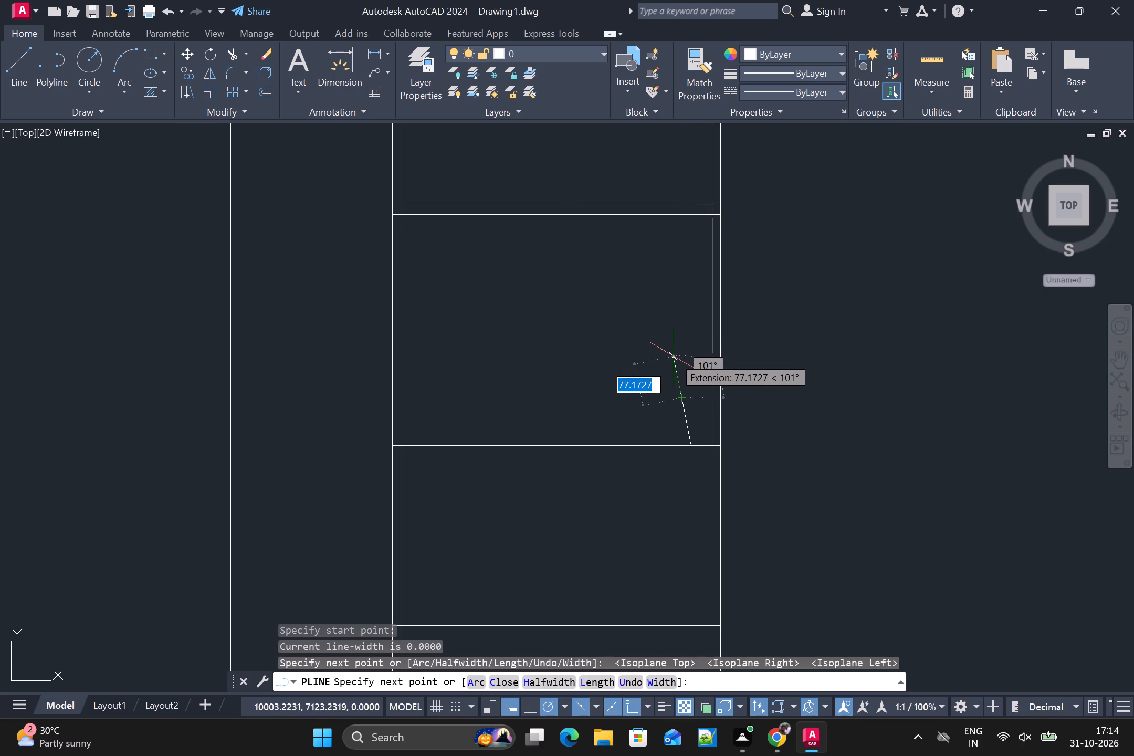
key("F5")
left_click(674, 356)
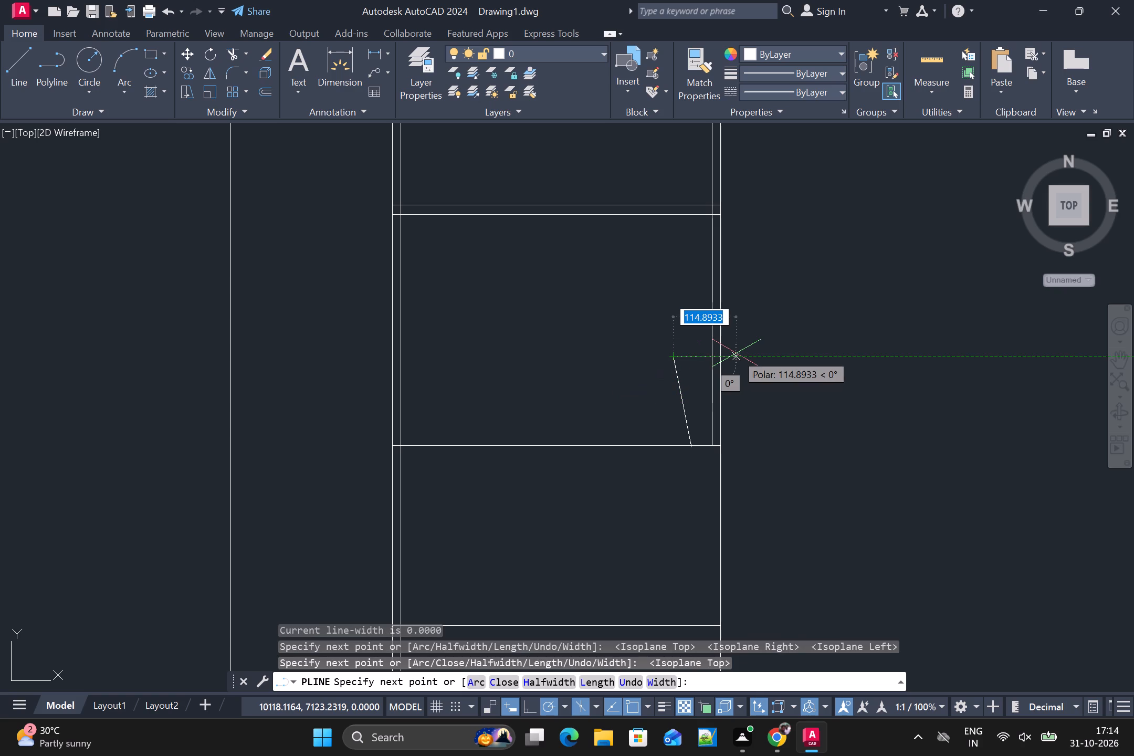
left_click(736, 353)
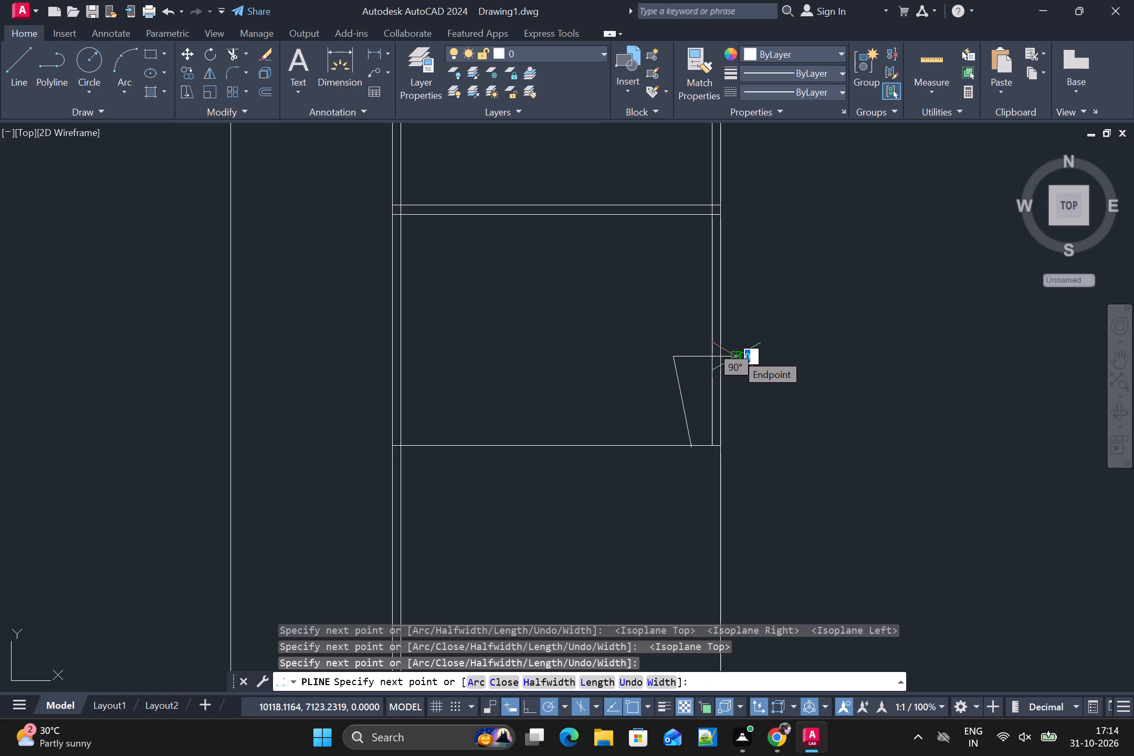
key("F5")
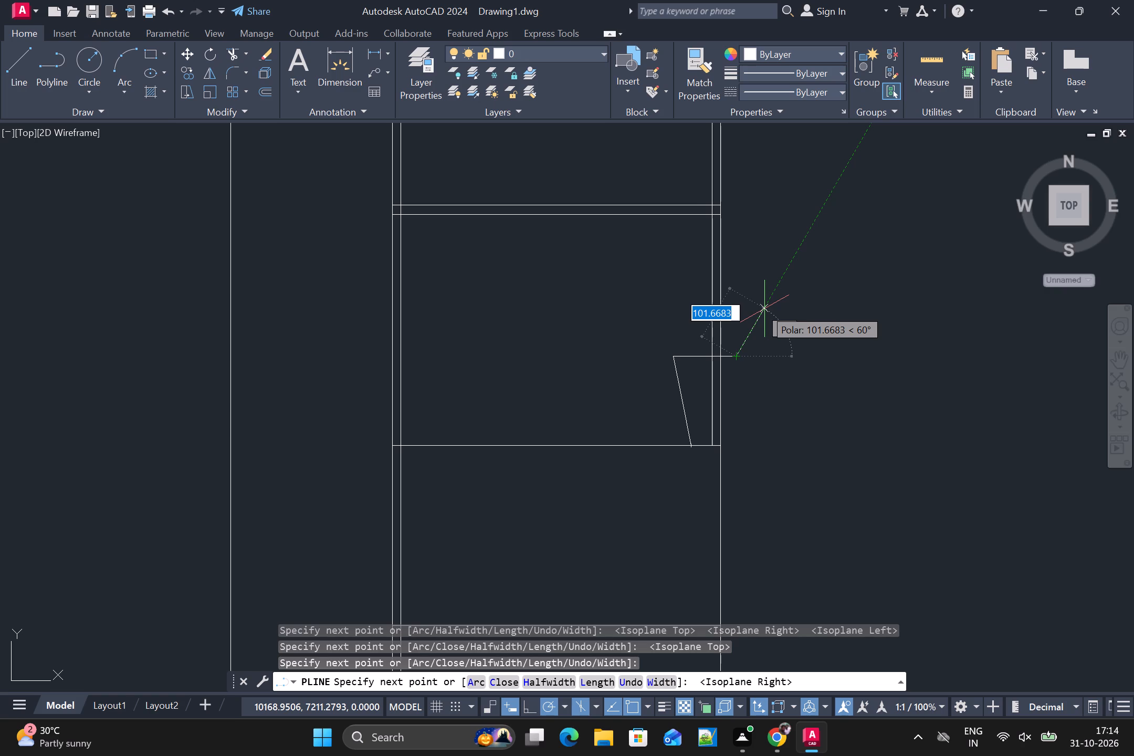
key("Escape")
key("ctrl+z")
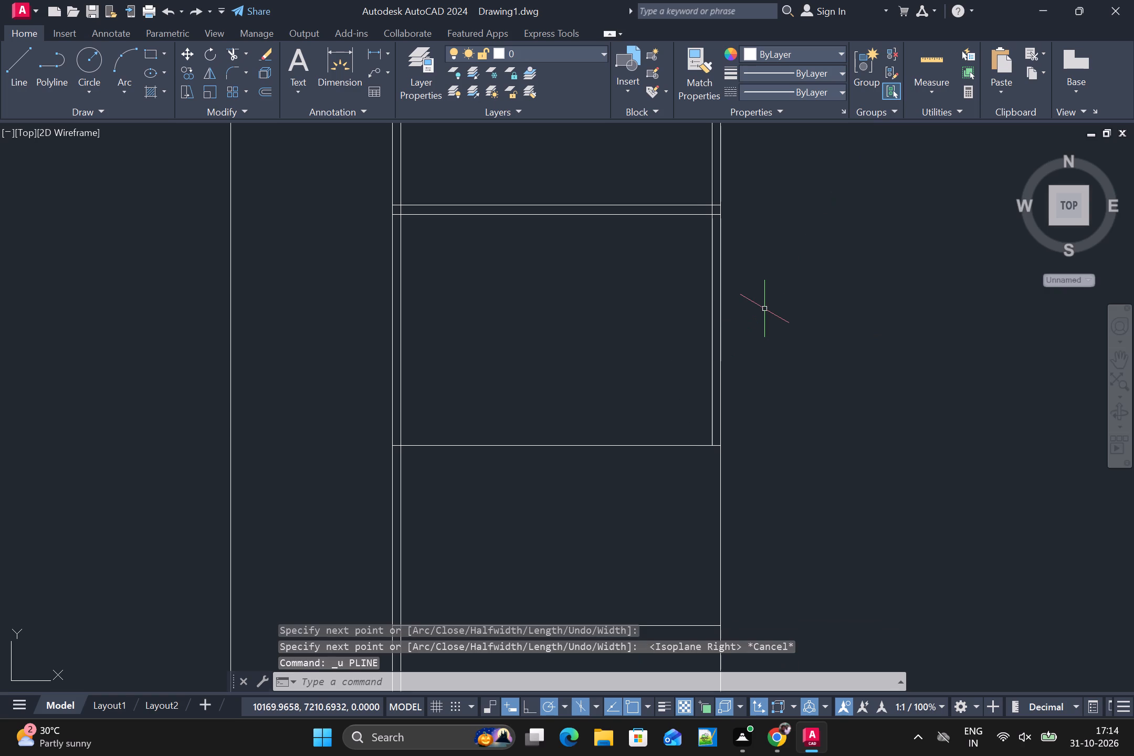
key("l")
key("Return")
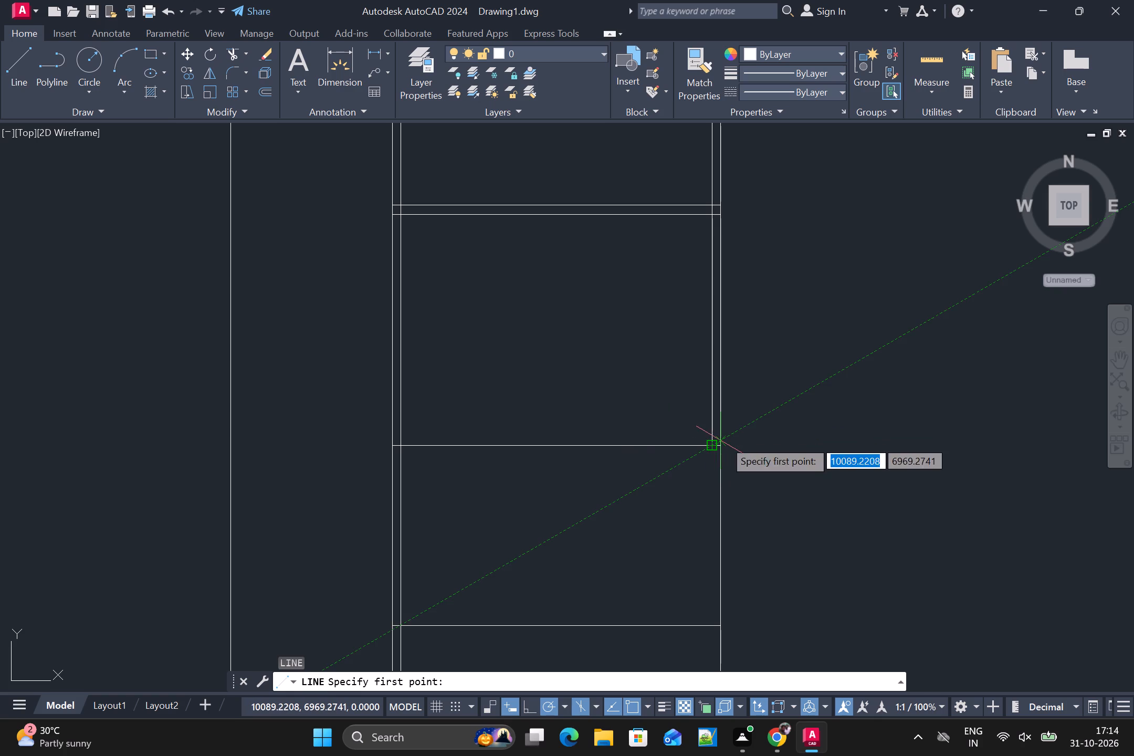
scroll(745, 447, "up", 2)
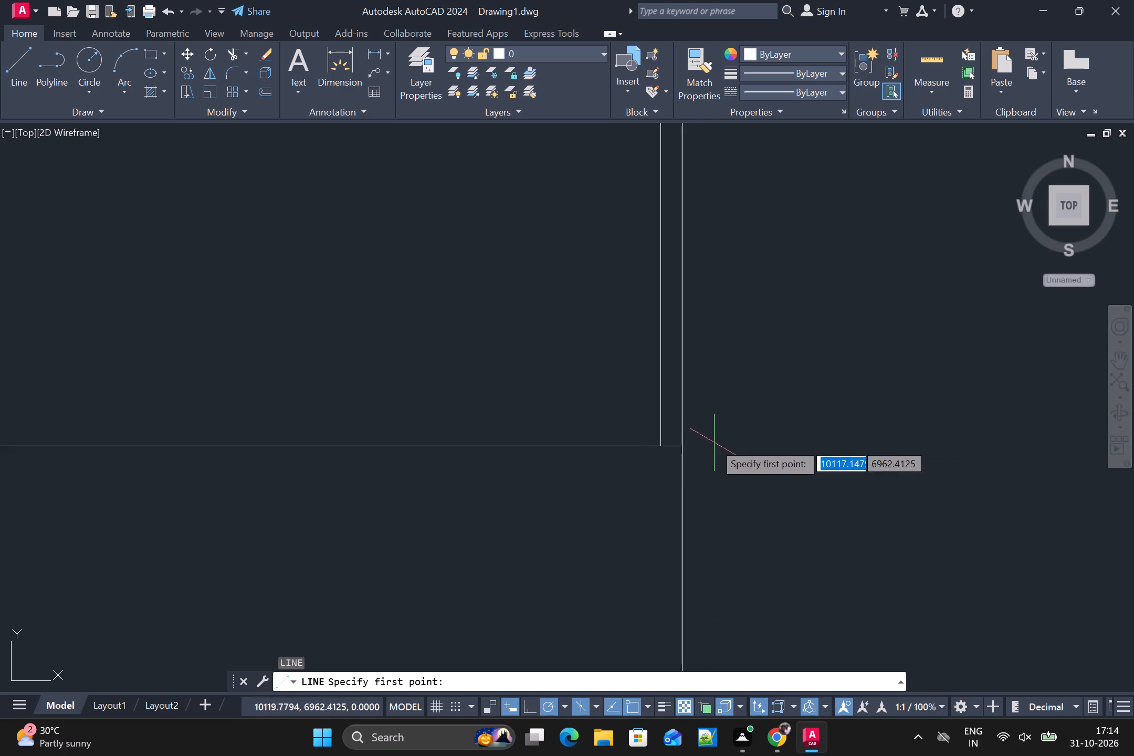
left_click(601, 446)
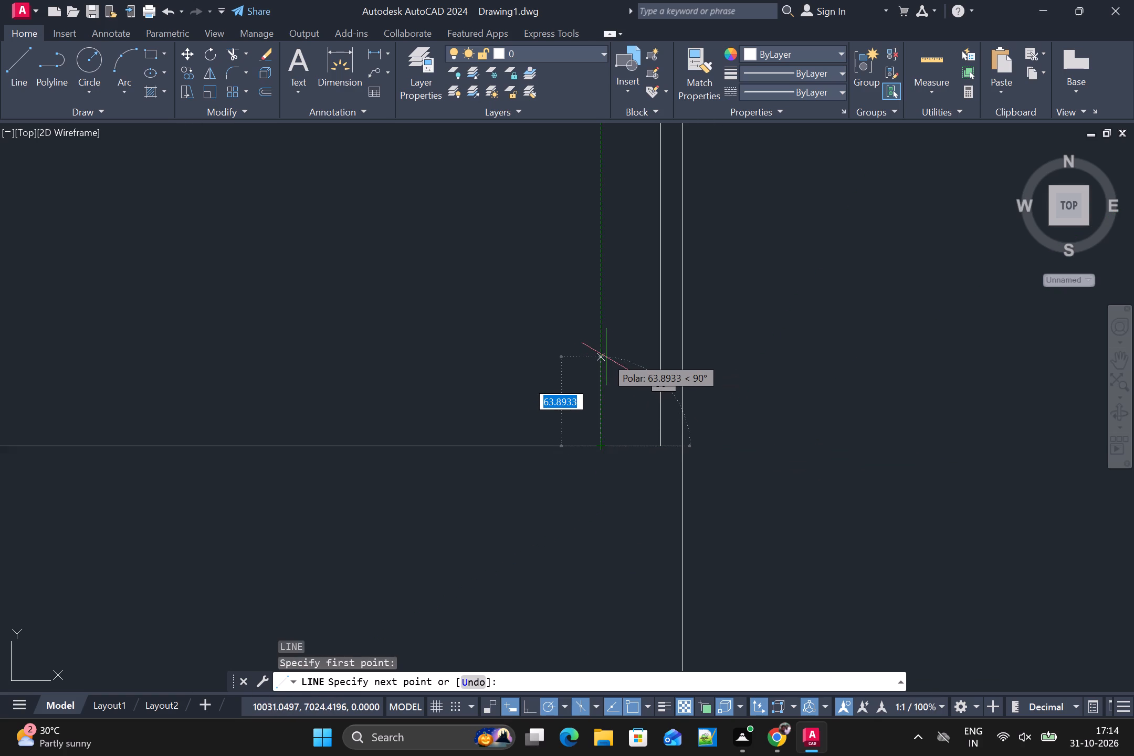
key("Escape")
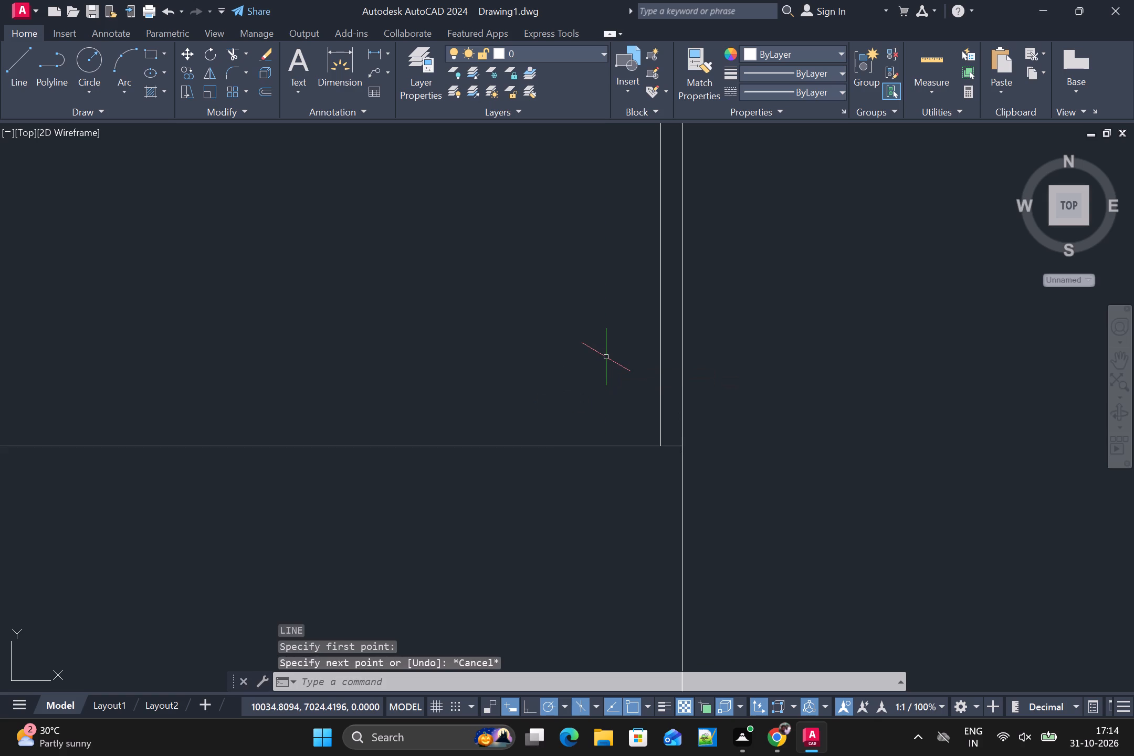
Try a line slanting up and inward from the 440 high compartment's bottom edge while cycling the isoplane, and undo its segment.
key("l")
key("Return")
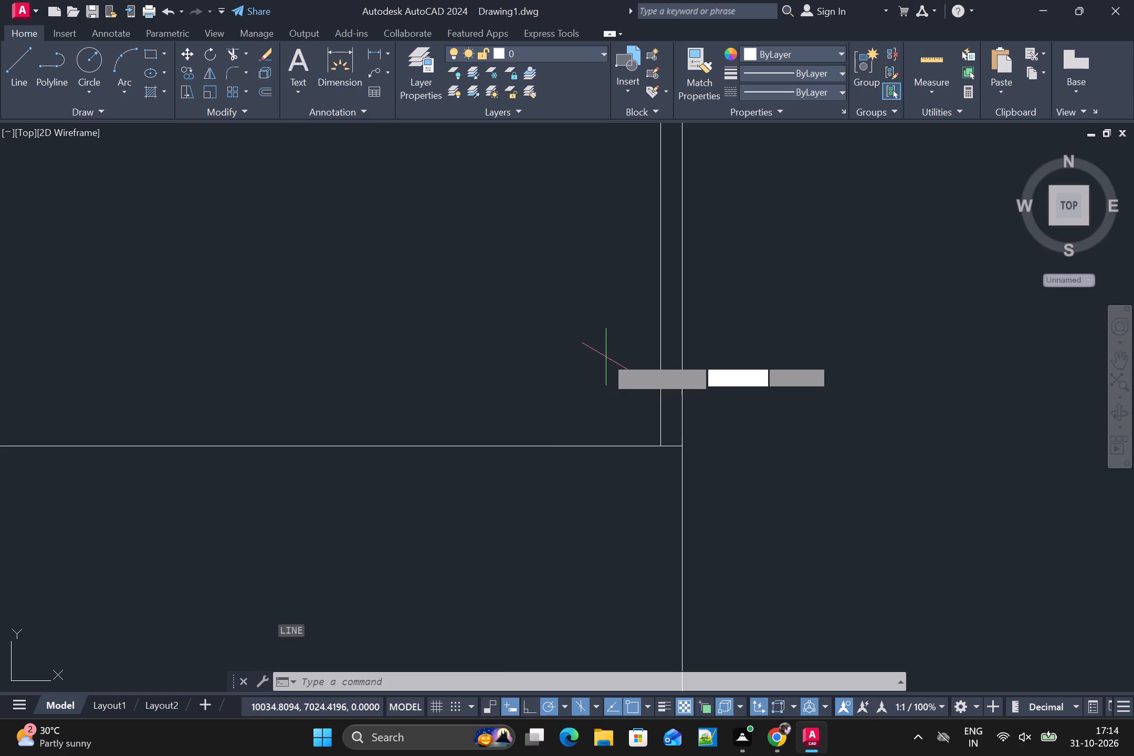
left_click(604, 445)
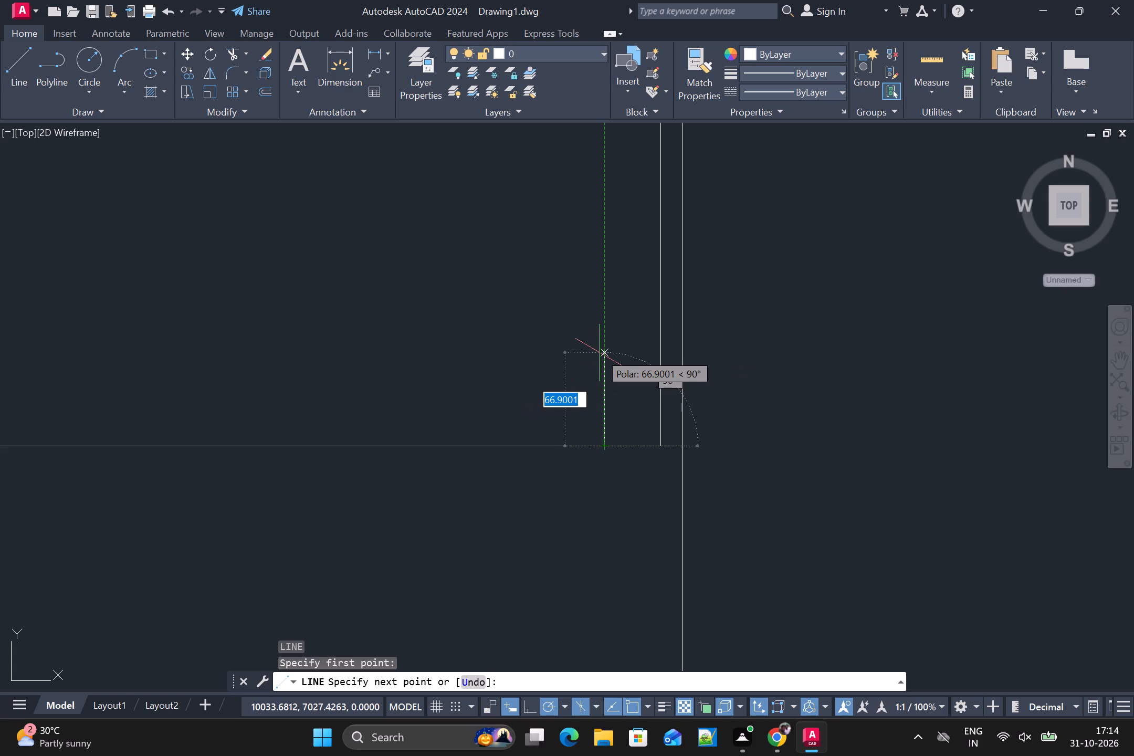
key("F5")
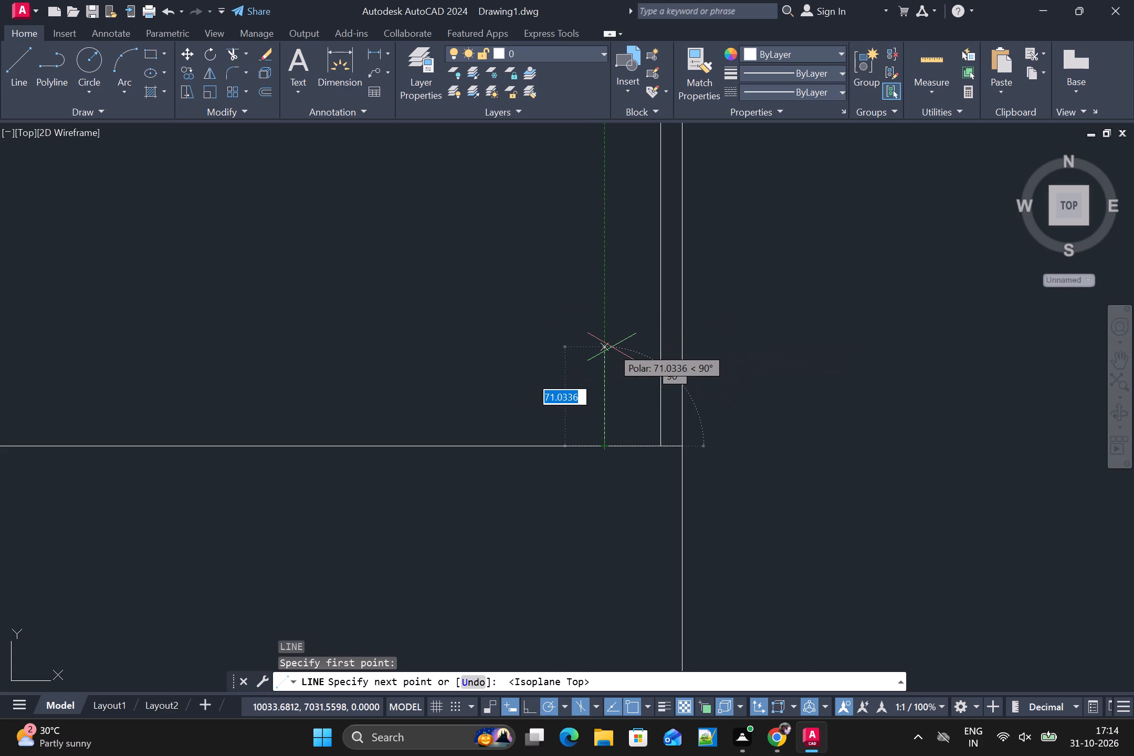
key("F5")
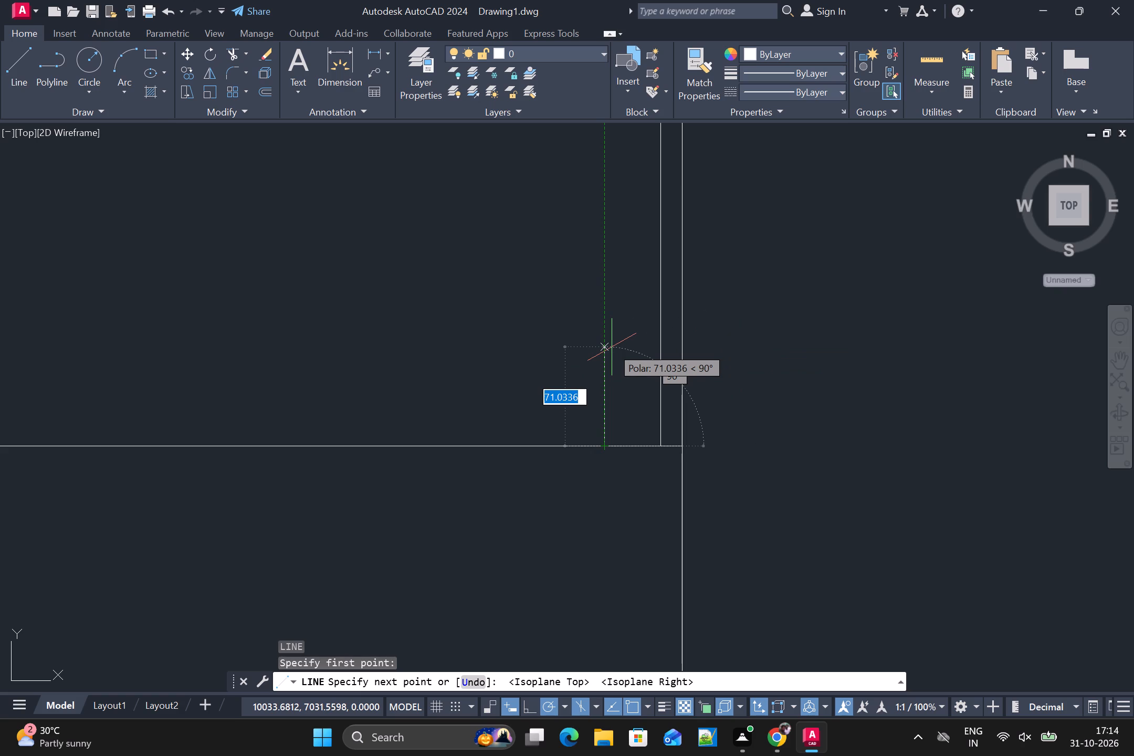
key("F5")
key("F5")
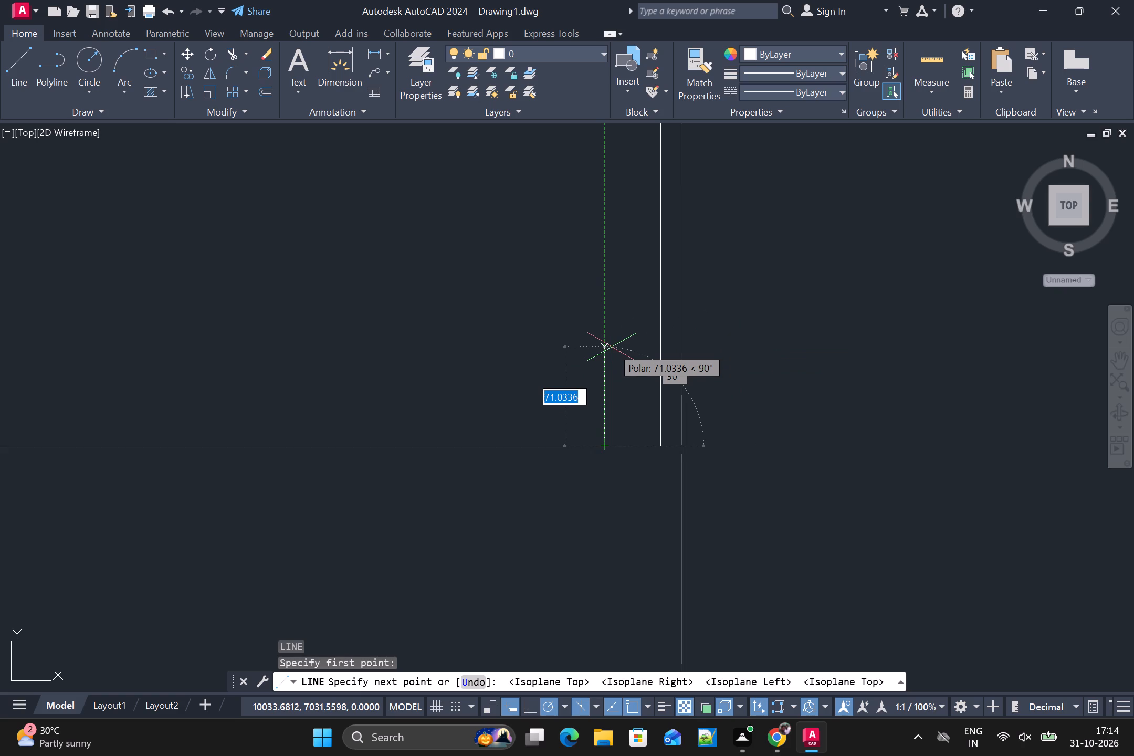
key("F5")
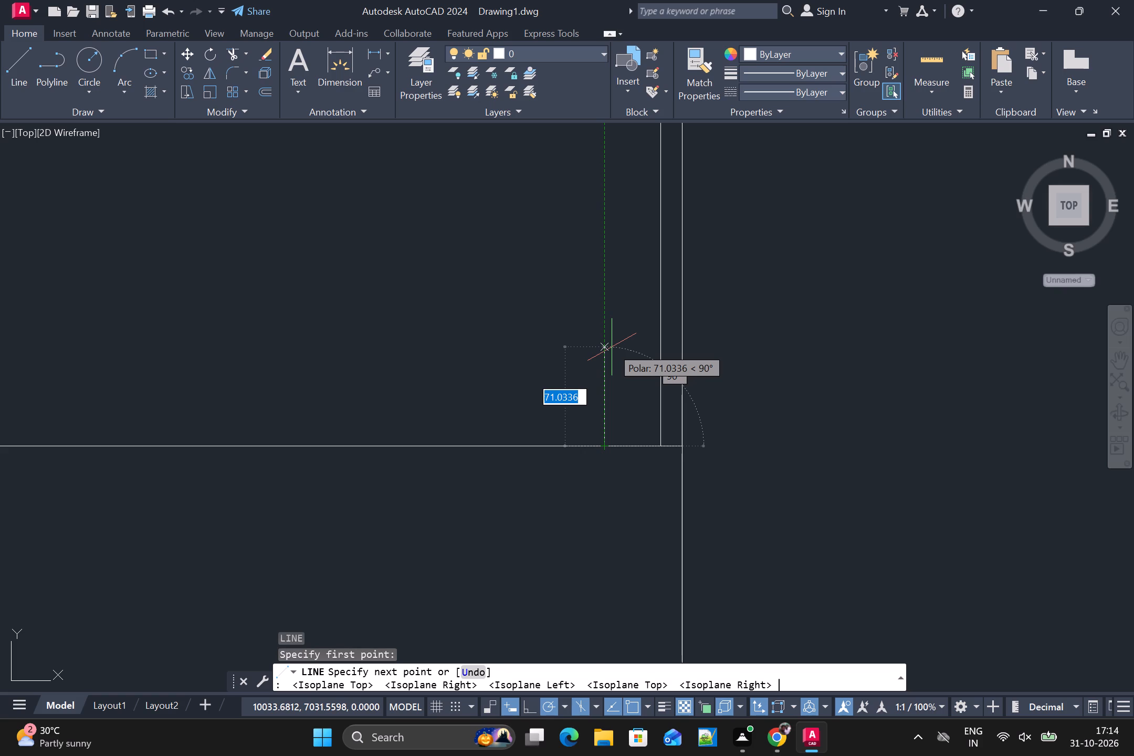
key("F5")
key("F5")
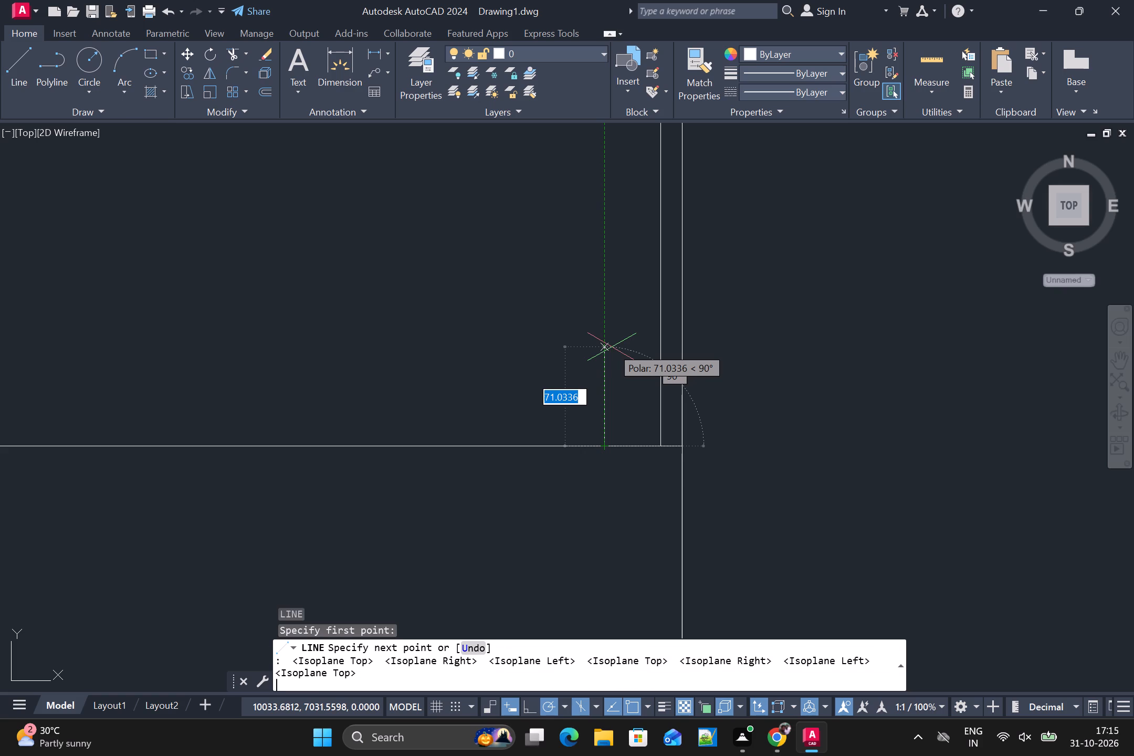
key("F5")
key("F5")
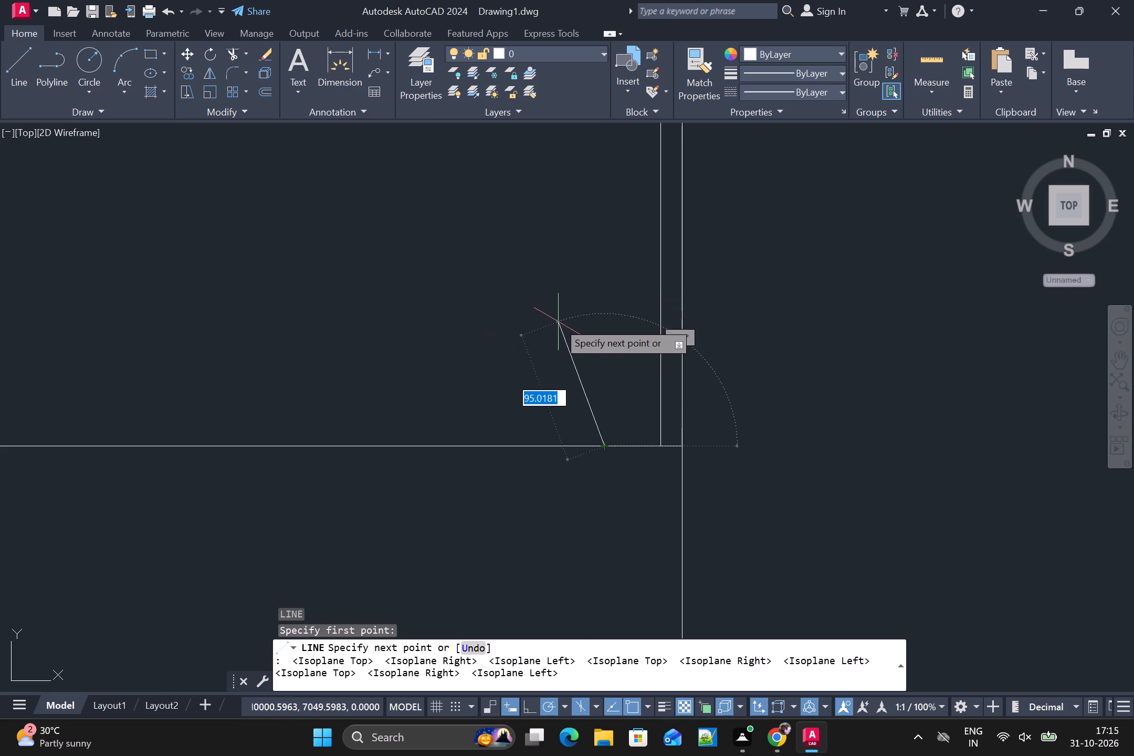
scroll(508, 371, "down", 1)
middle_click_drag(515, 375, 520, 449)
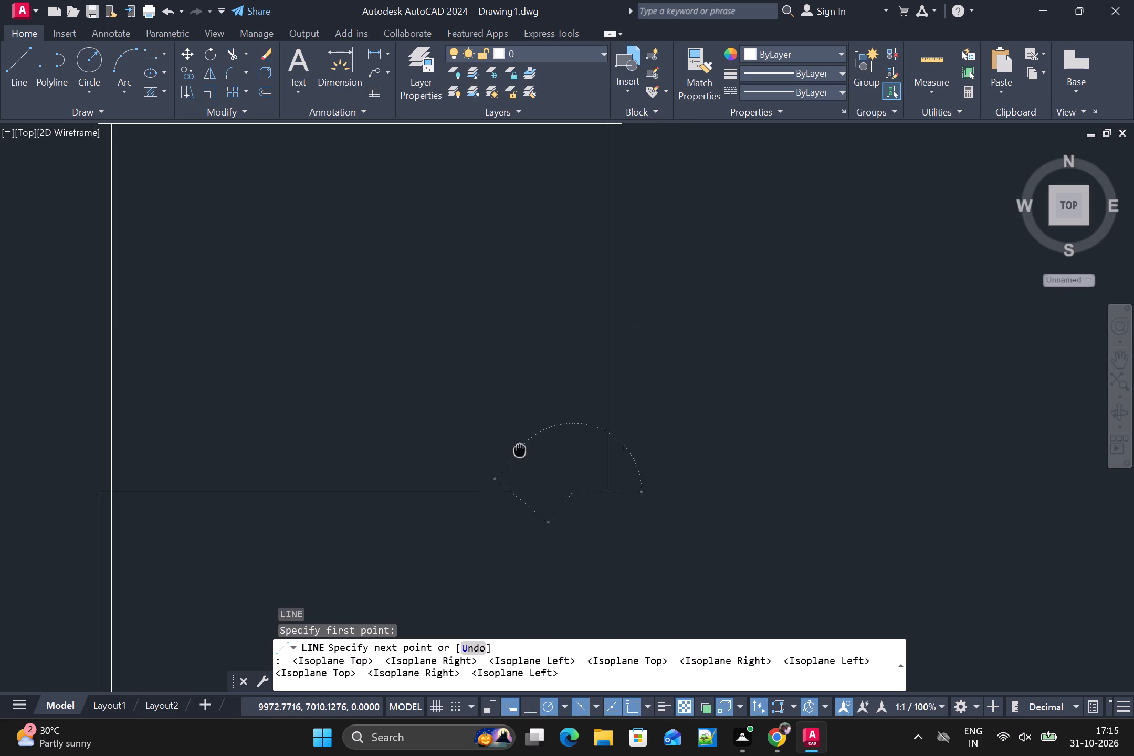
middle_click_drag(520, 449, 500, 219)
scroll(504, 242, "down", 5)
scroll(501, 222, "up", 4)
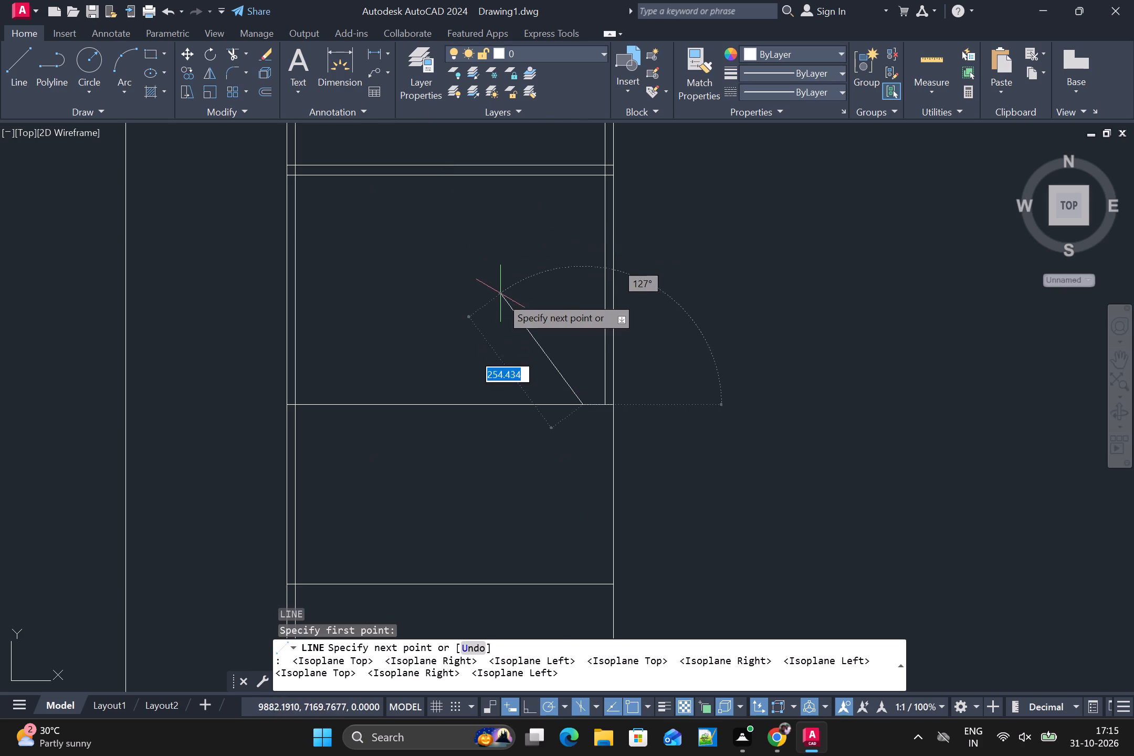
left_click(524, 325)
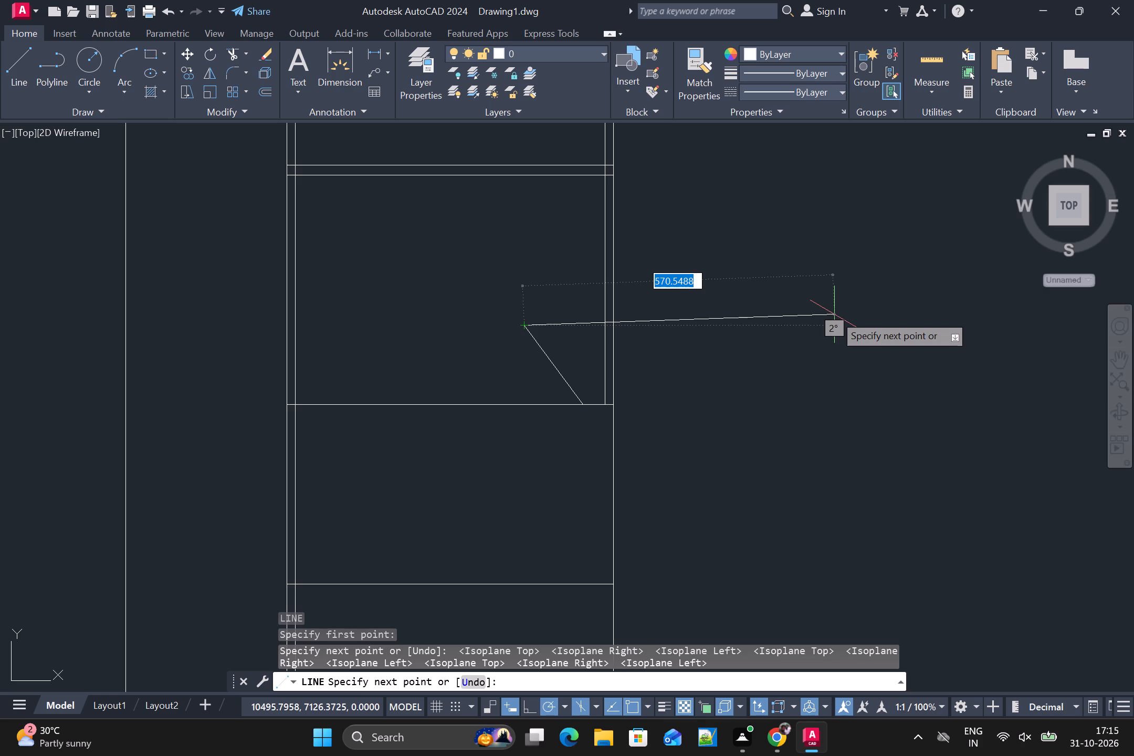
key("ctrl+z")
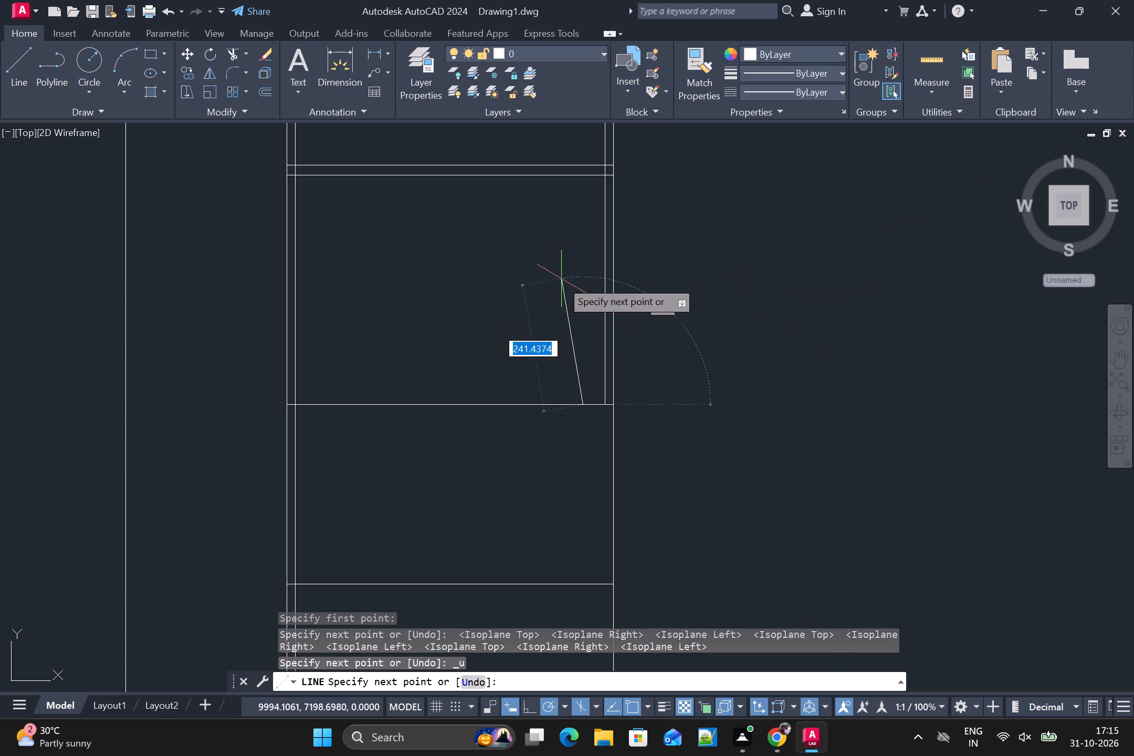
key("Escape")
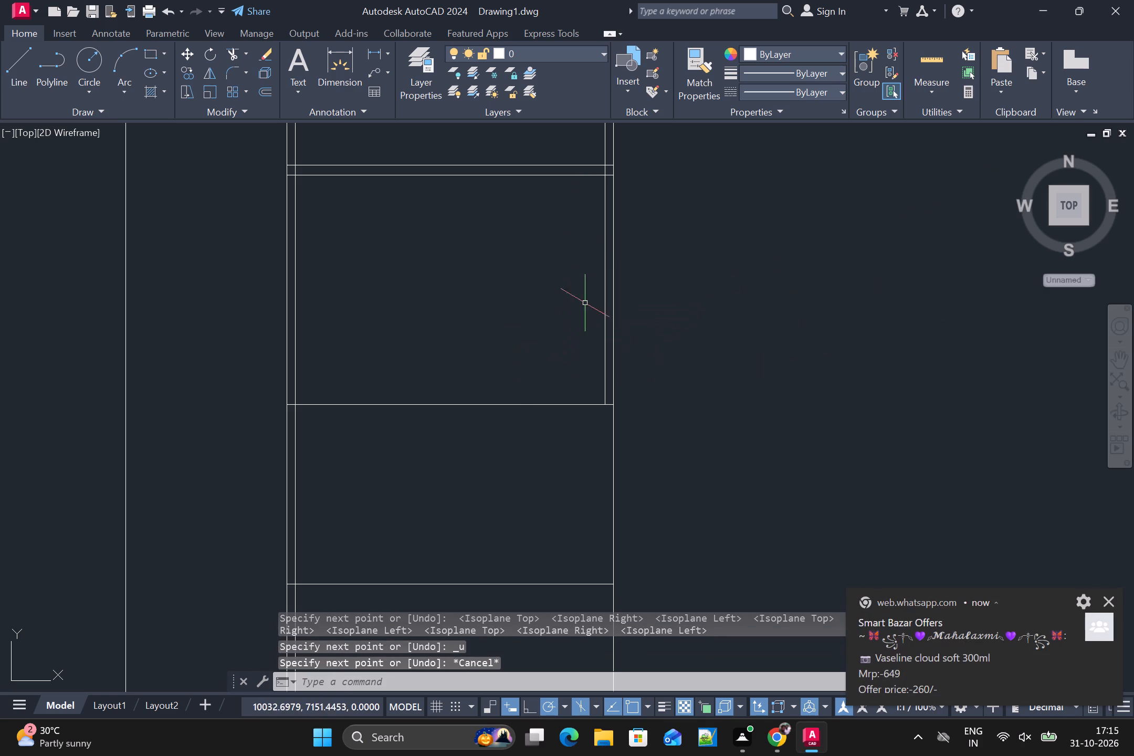
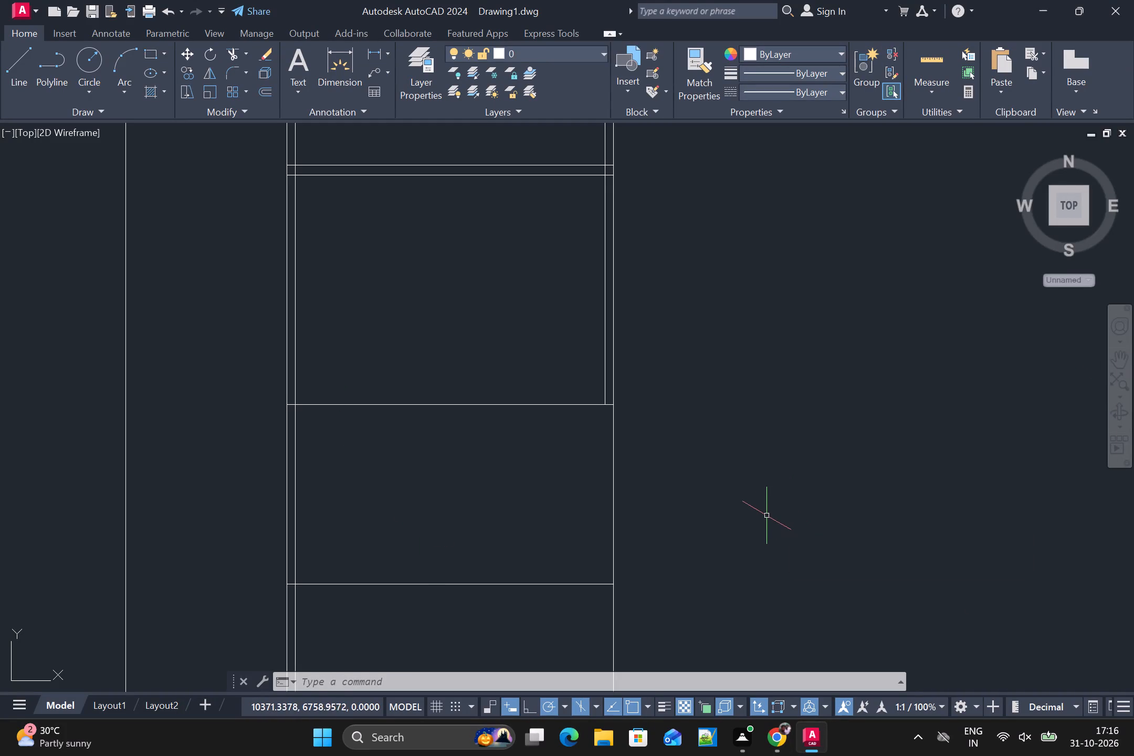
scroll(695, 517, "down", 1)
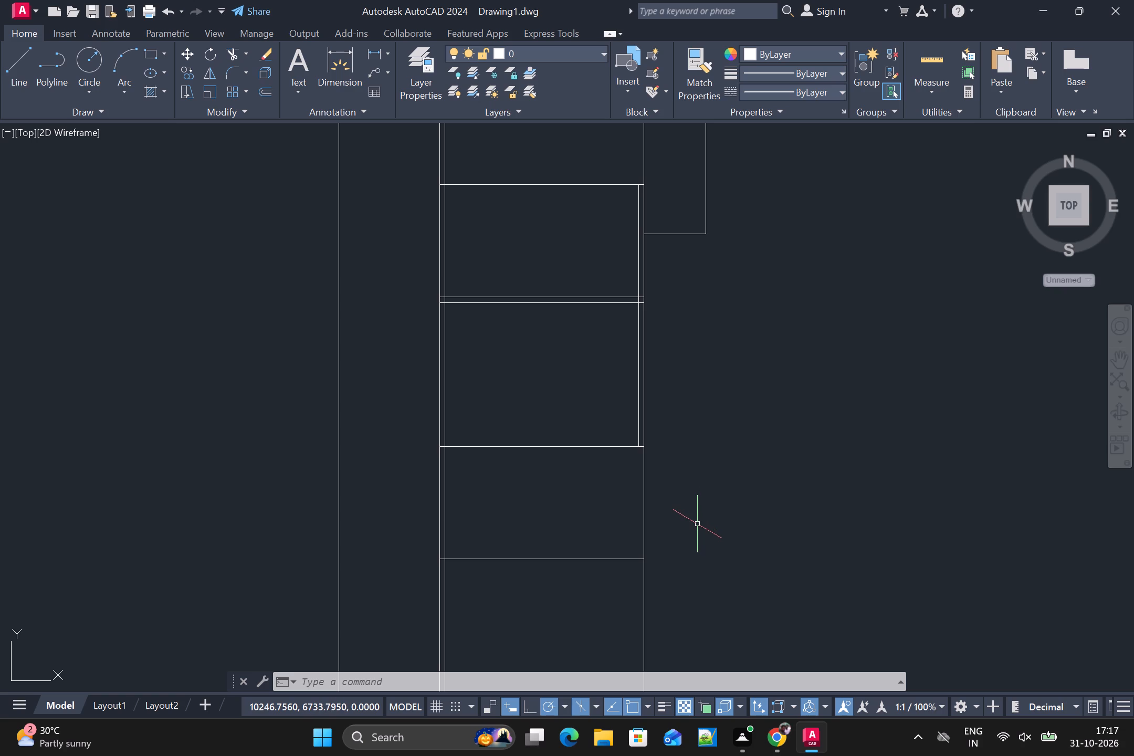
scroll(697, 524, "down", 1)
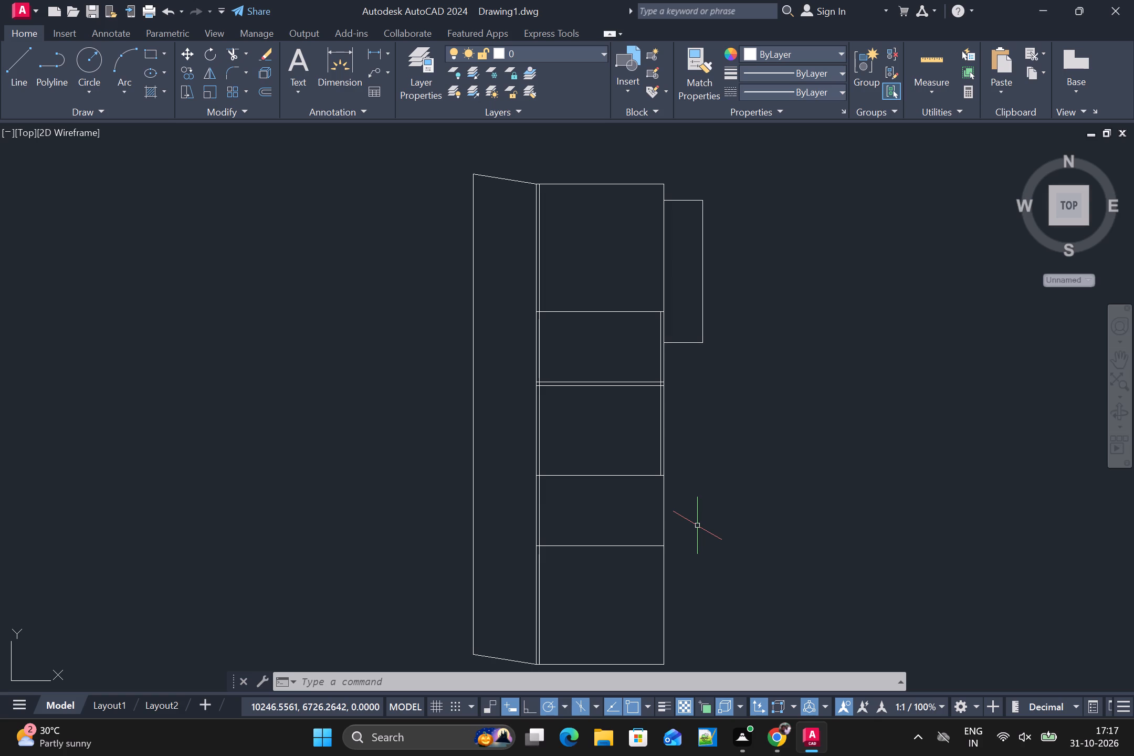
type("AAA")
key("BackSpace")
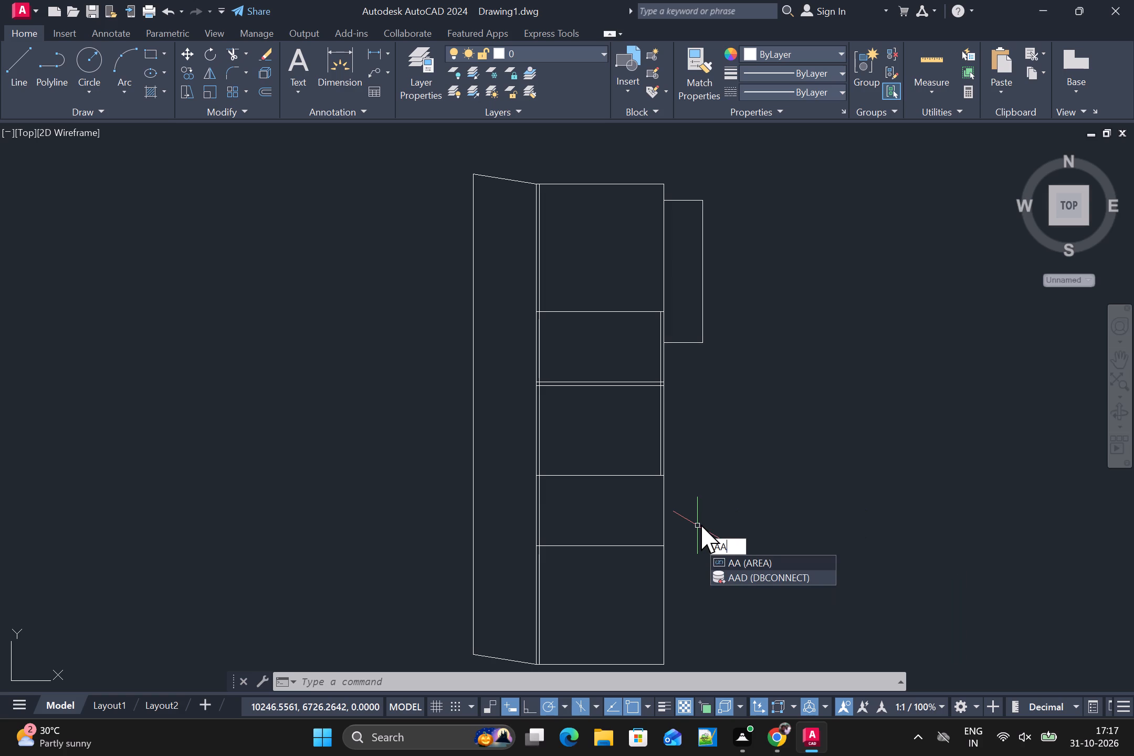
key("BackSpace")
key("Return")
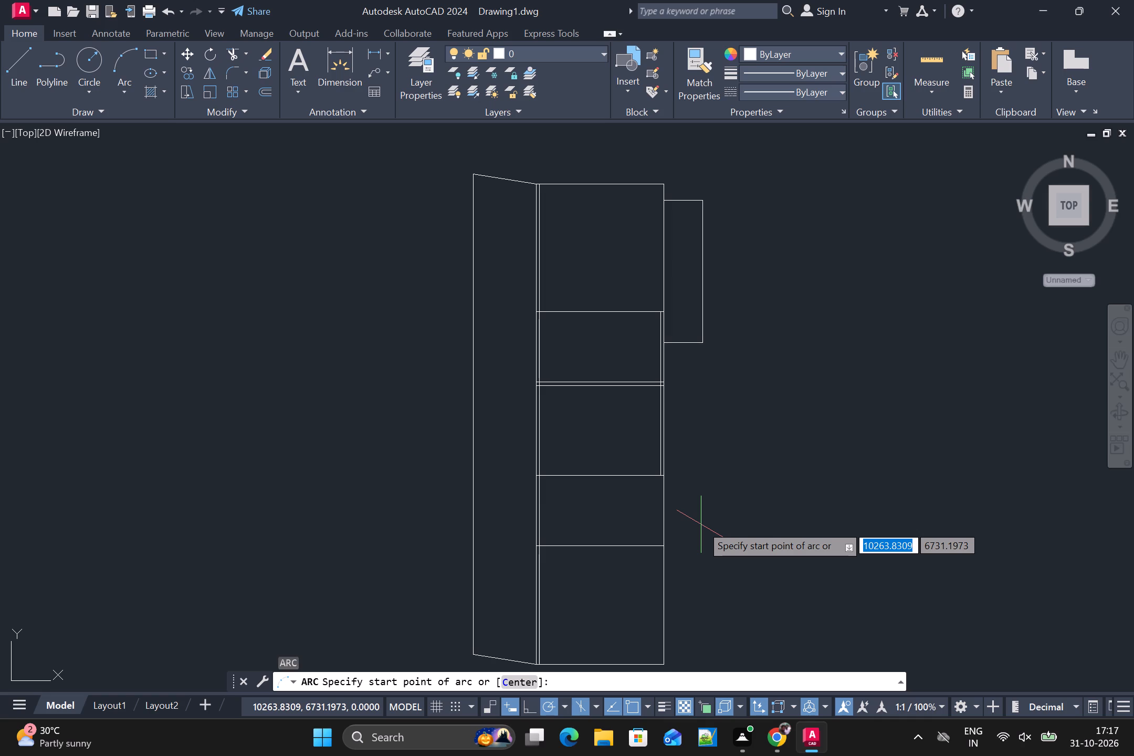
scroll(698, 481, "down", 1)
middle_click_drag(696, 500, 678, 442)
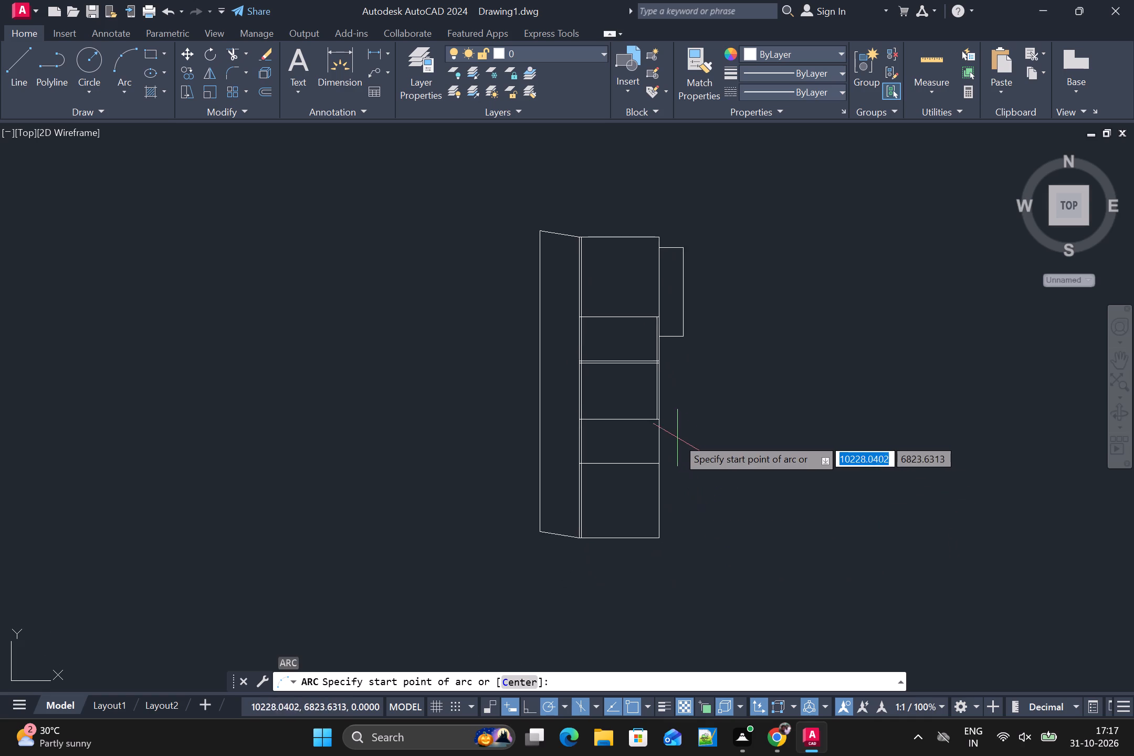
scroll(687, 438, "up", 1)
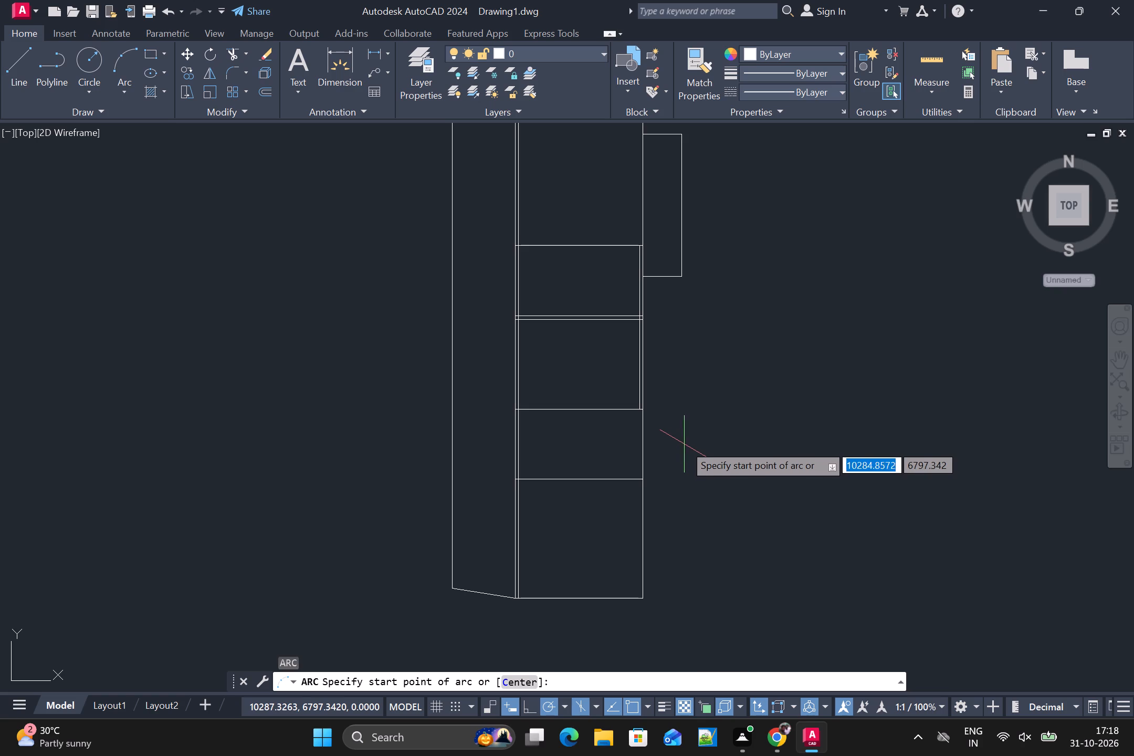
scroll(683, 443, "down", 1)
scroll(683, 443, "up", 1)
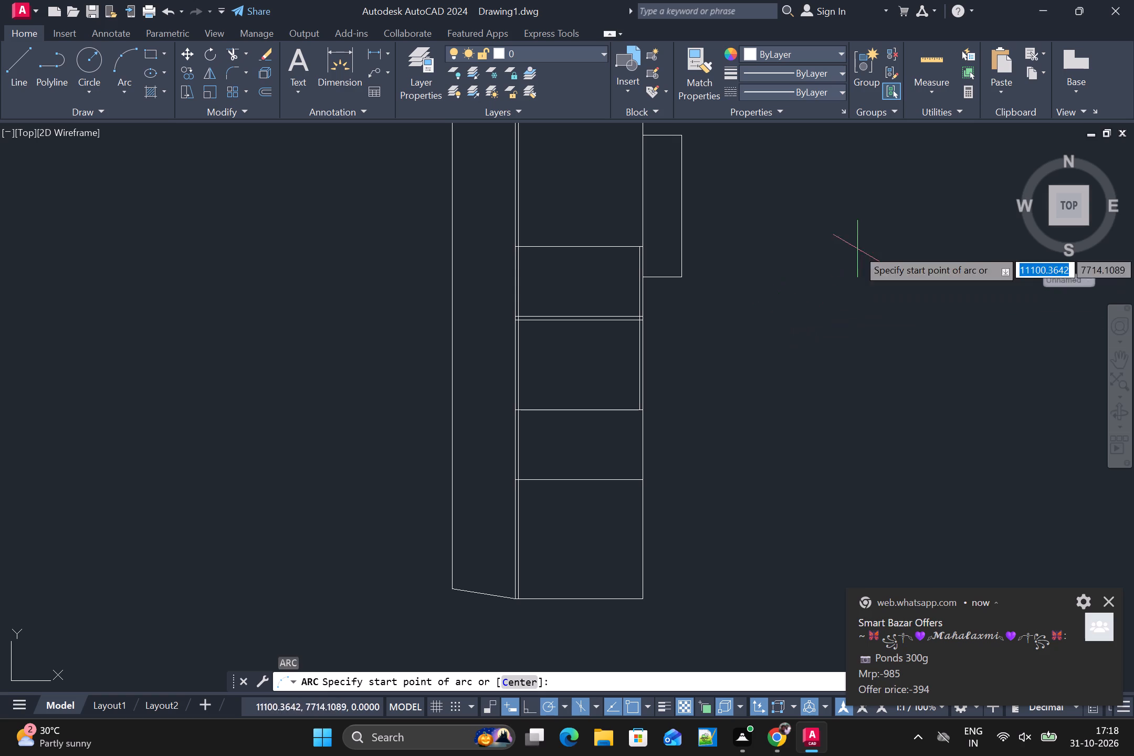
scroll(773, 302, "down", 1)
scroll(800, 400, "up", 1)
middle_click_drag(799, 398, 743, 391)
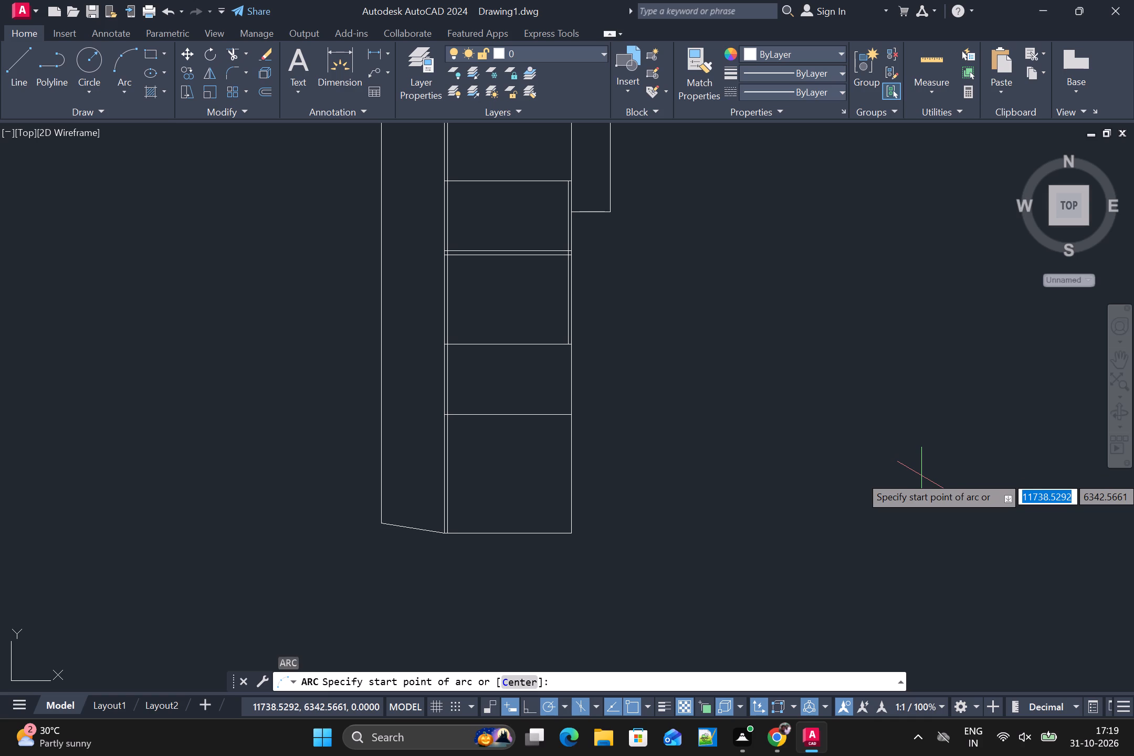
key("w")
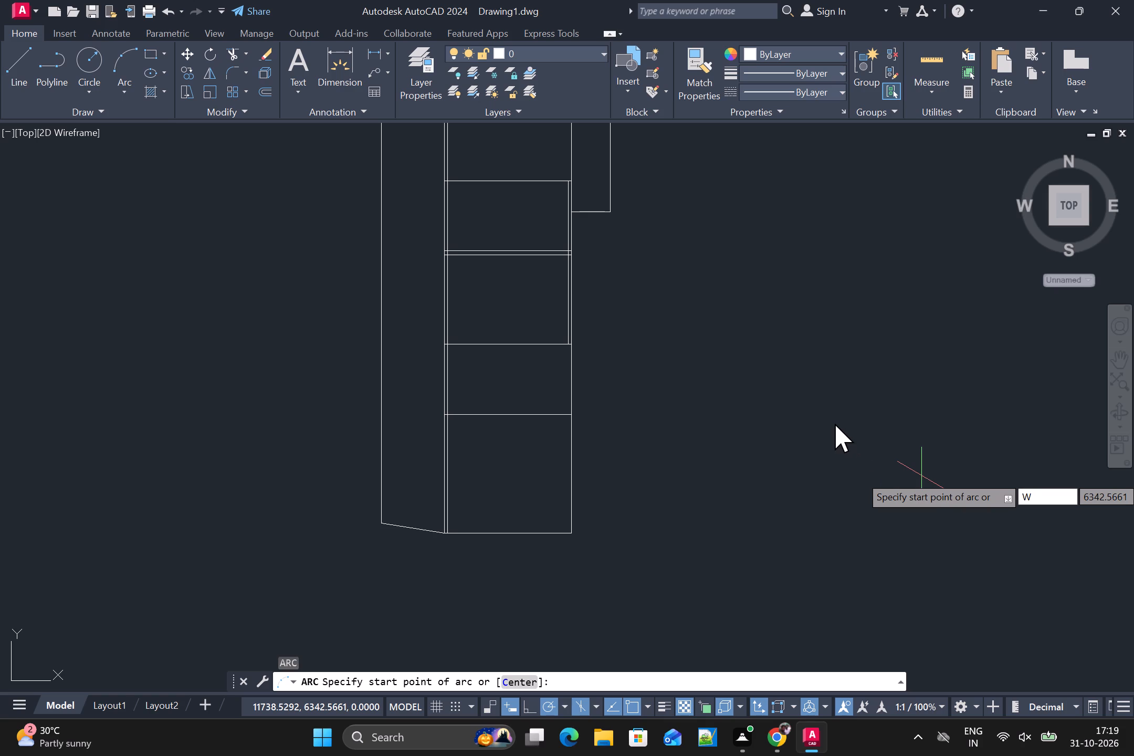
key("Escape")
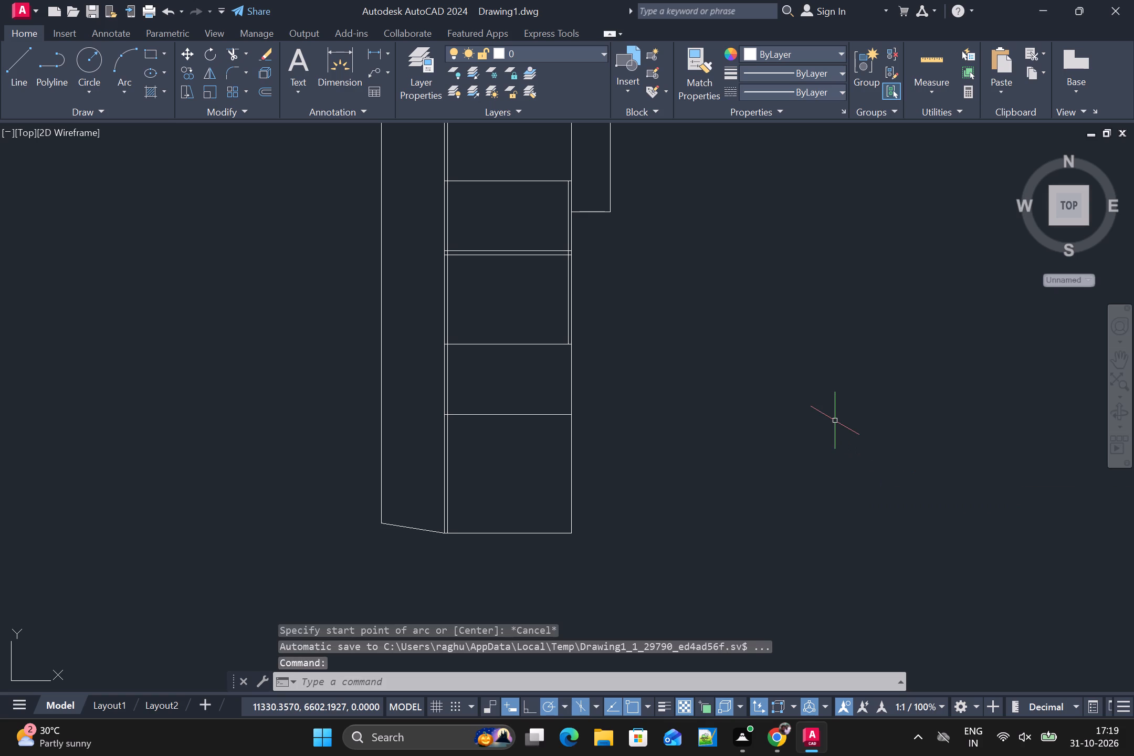
Write the bottom compartment's top line to a block file named new block in Documents, retaining the original, with millimetre units.
key("w")
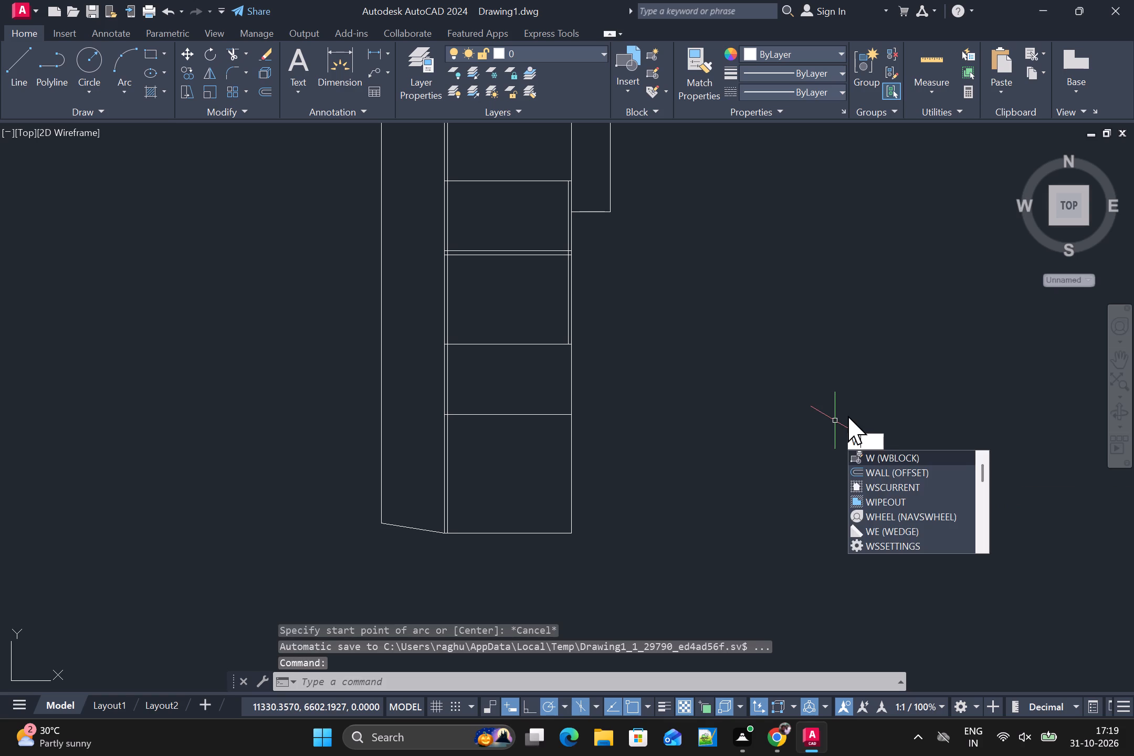
key("Return")
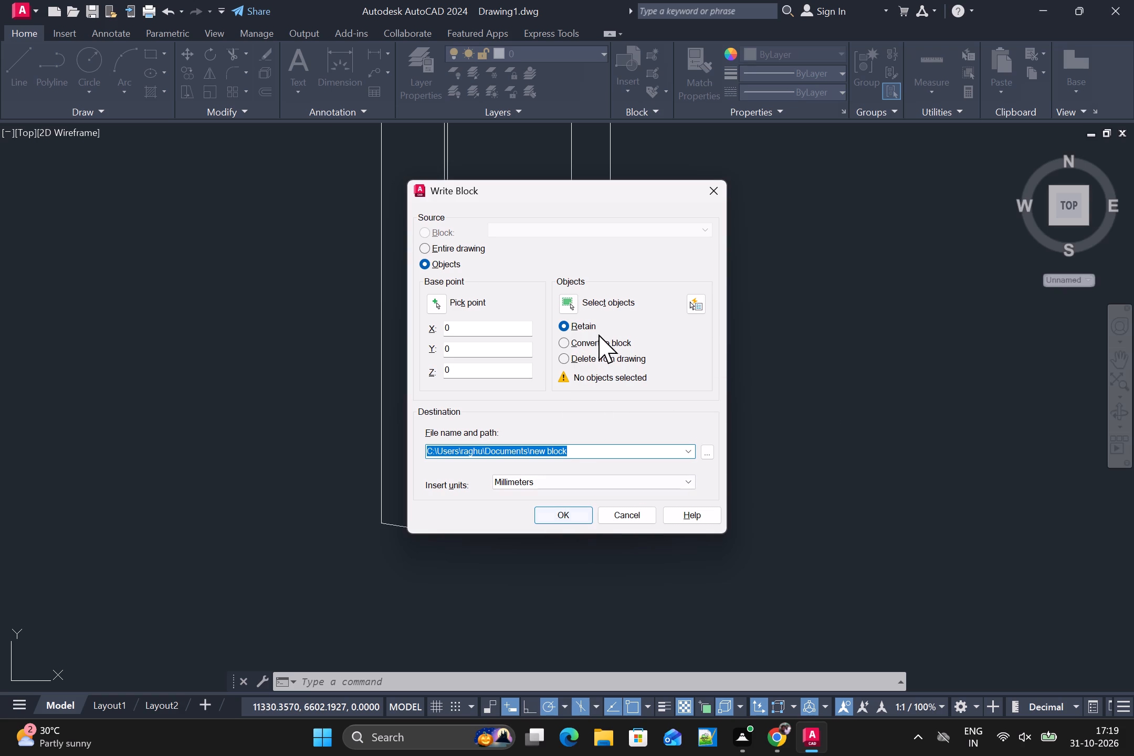
left_click(575, 301)
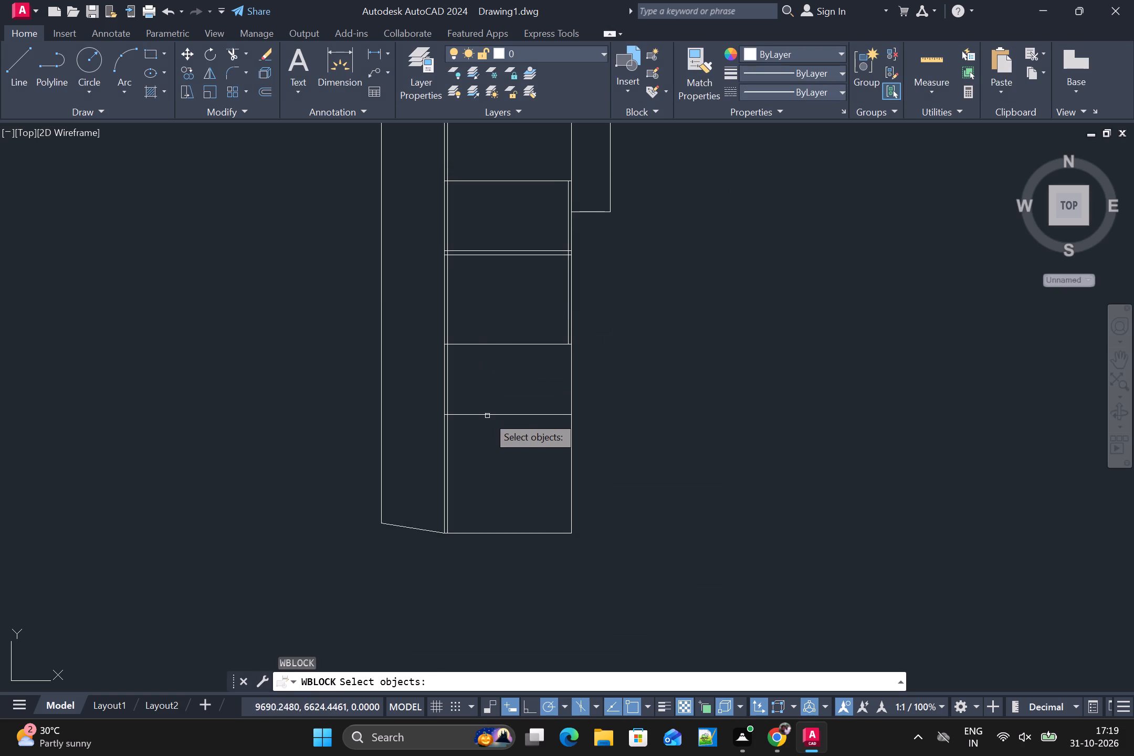
left_click(487, 415)
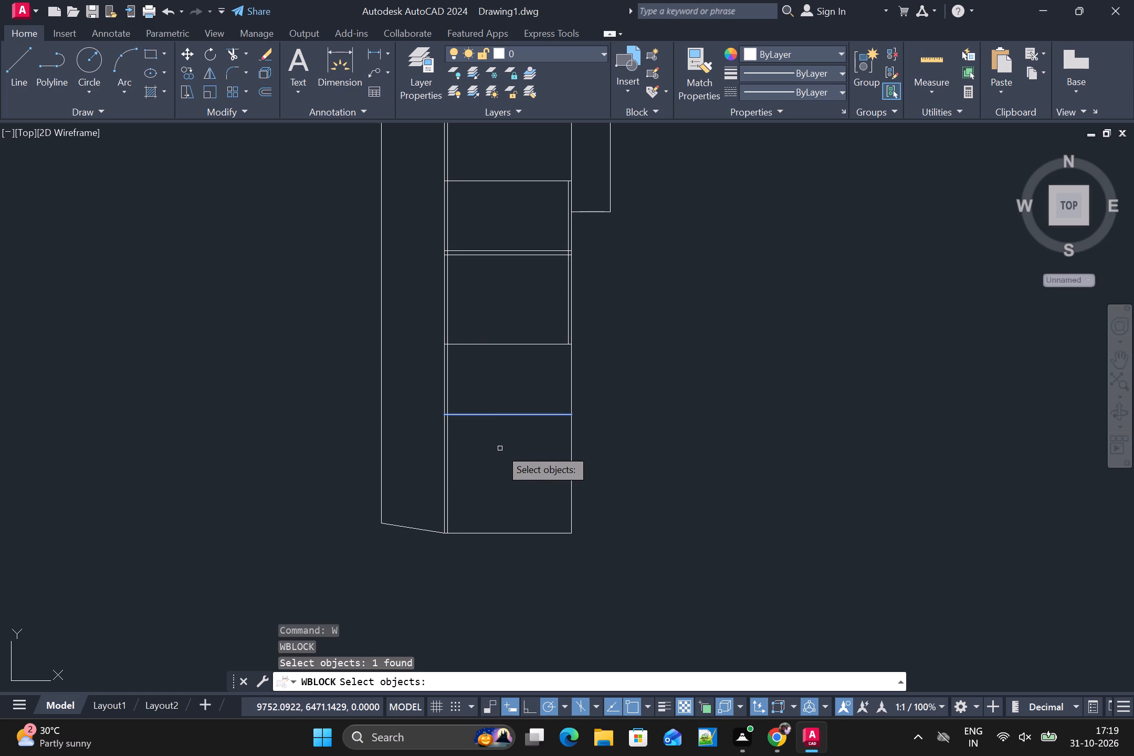
key("Return")
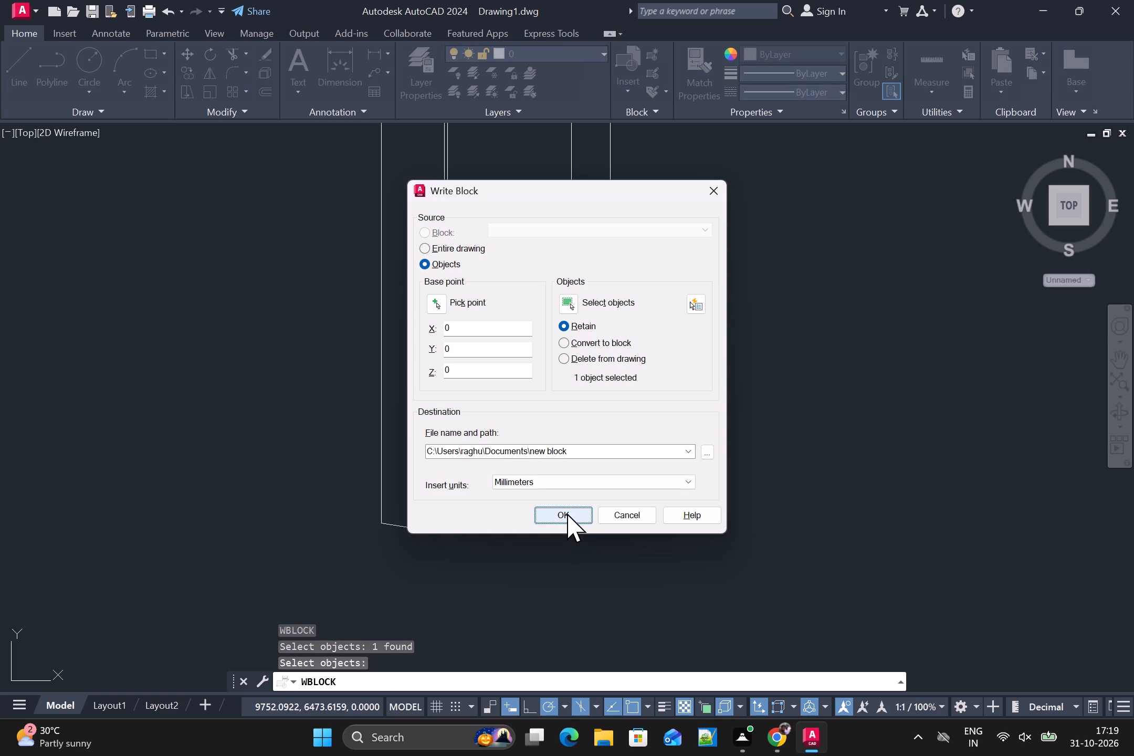
left_click(567, 513)
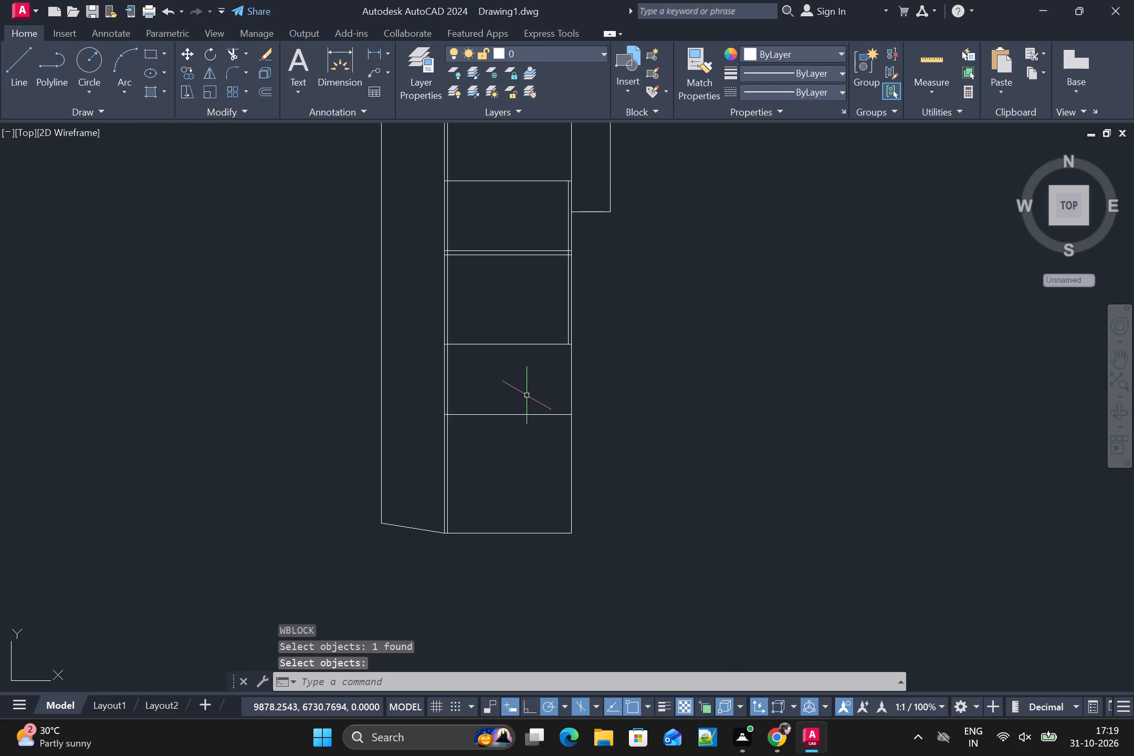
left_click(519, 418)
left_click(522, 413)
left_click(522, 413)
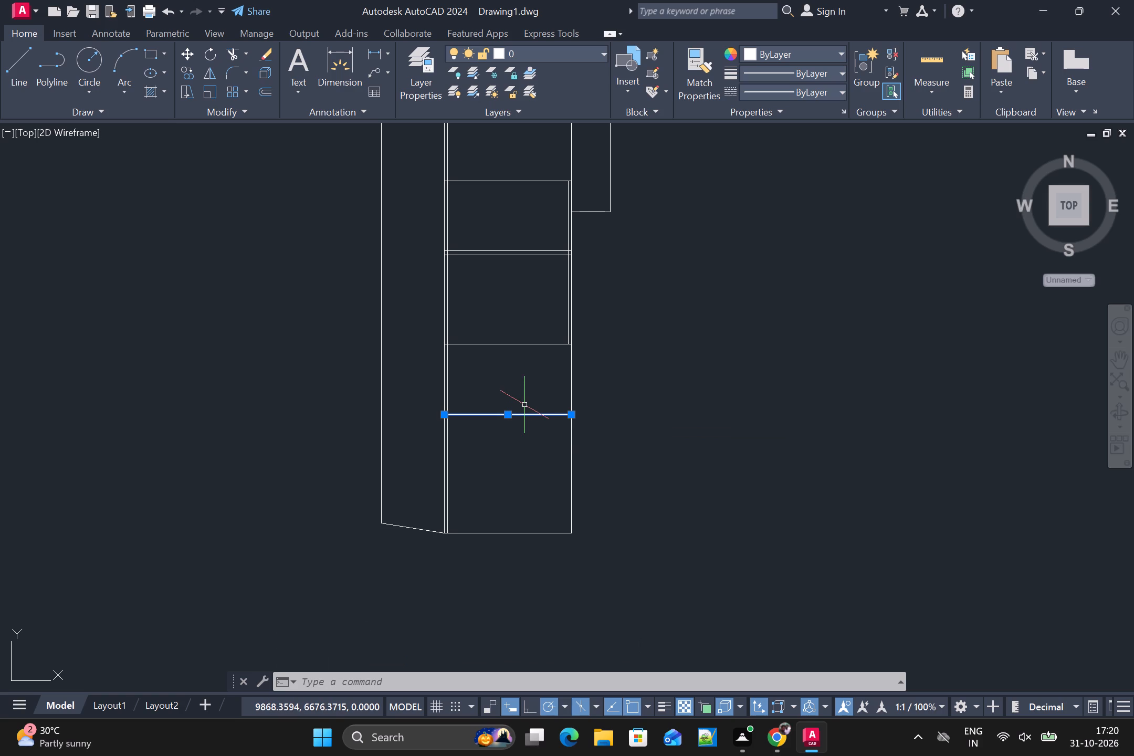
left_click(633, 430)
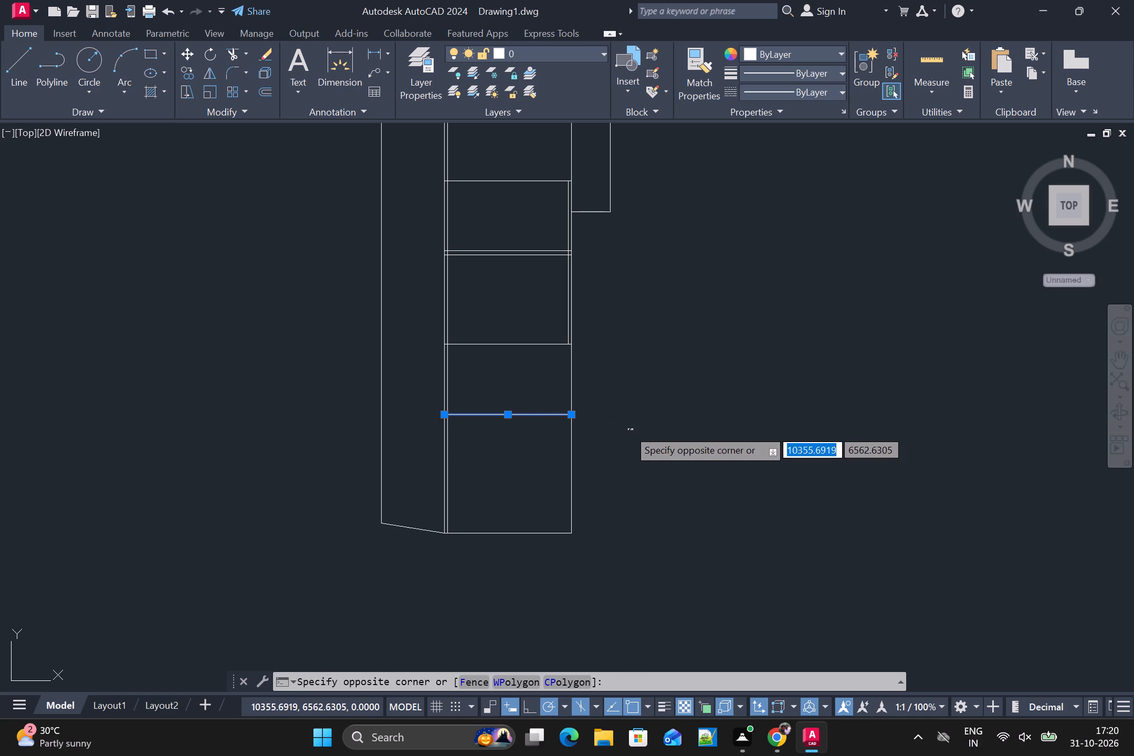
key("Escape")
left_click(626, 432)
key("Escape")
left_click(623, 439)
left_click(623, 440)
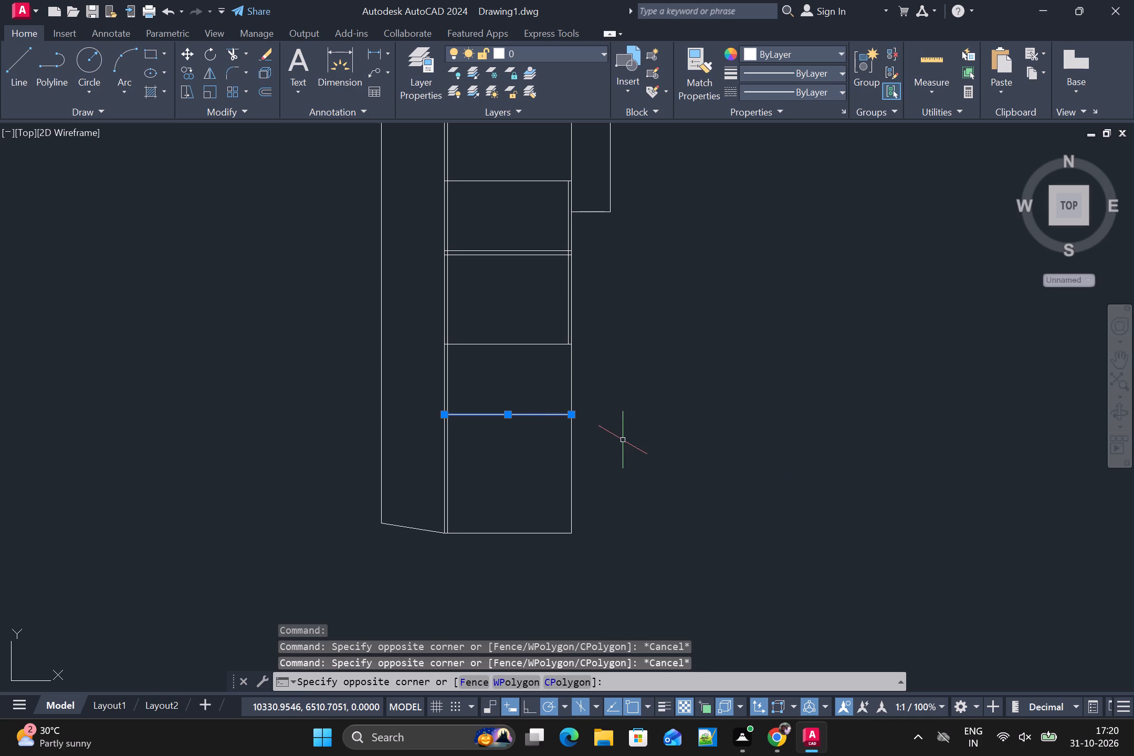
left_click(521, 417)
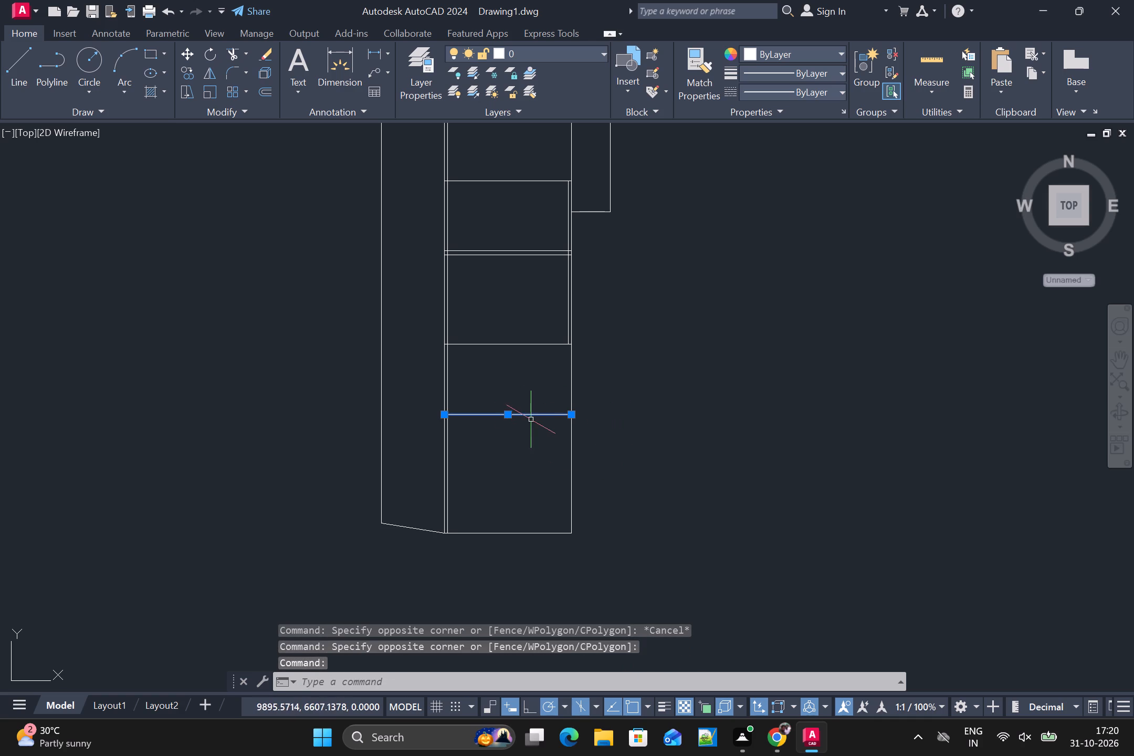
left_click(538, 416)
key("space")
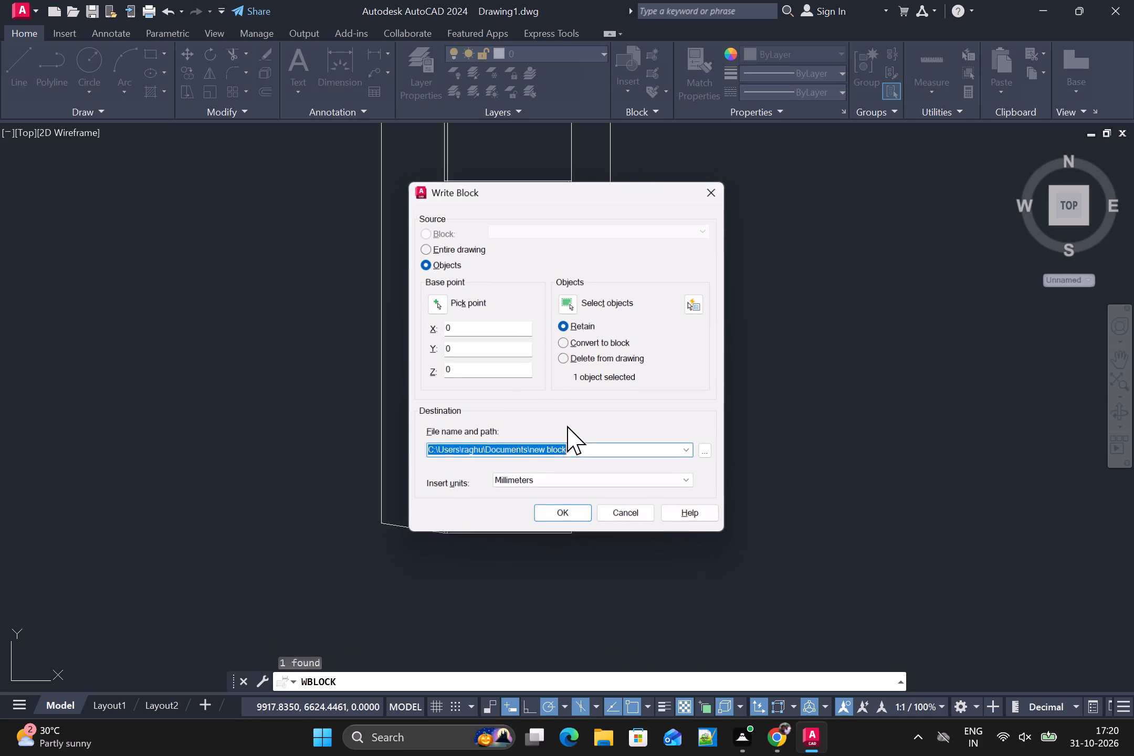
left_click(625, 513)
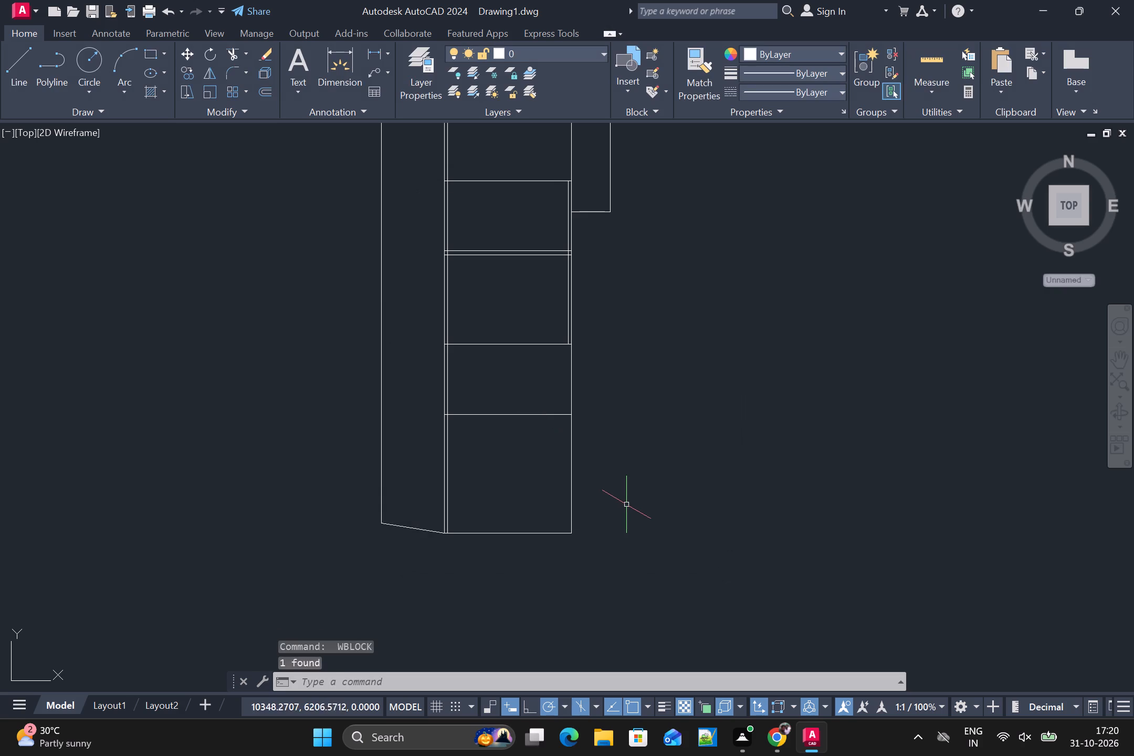
Set a UCS with its origin at the outer end of the bottom compartment's top line and its X axis 300 along 150°.
type("UCS")
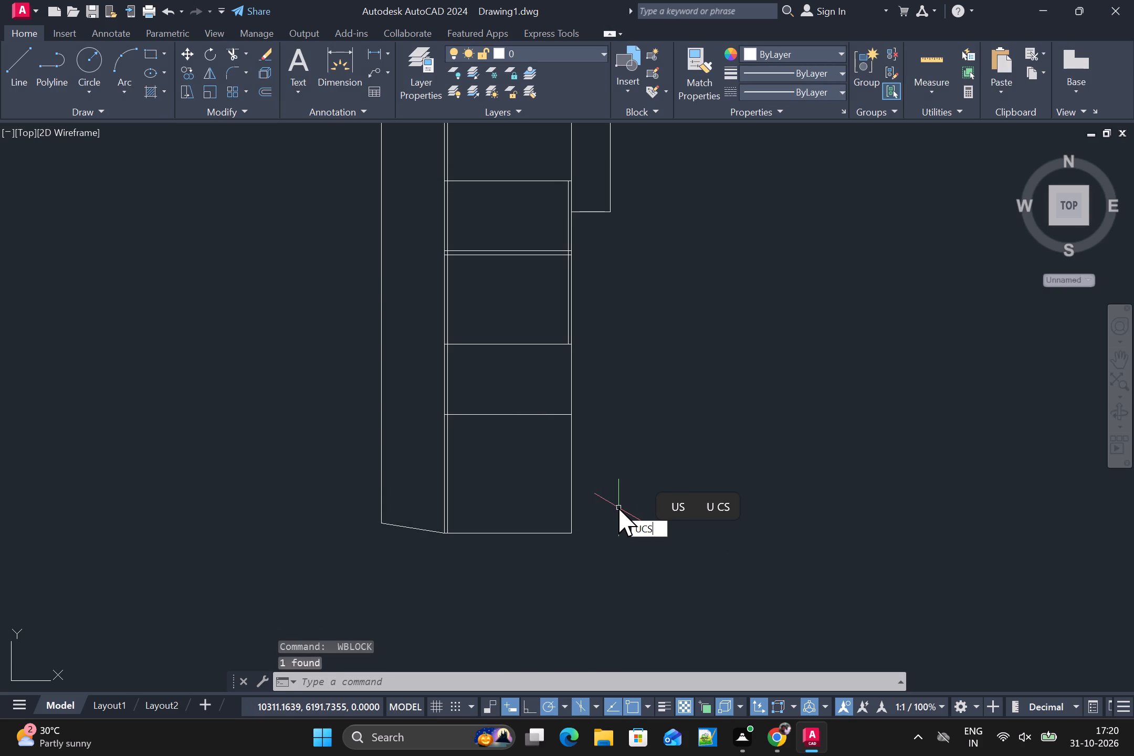
key("Return")
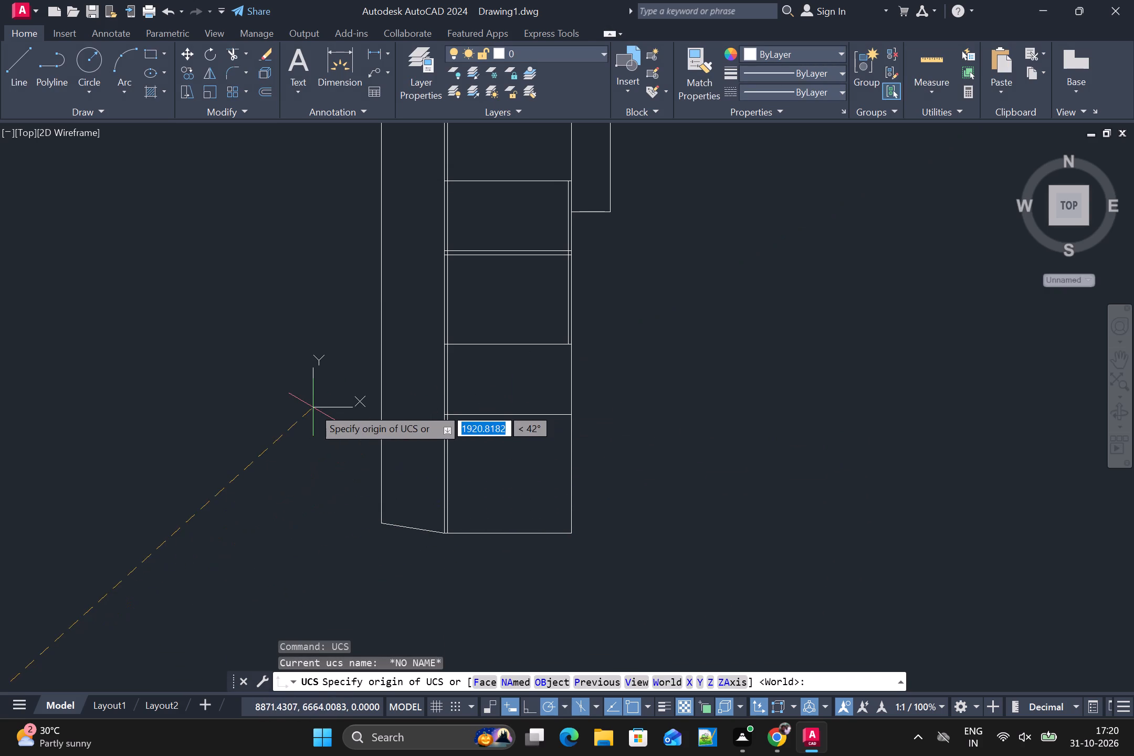
left_click(570, 410)
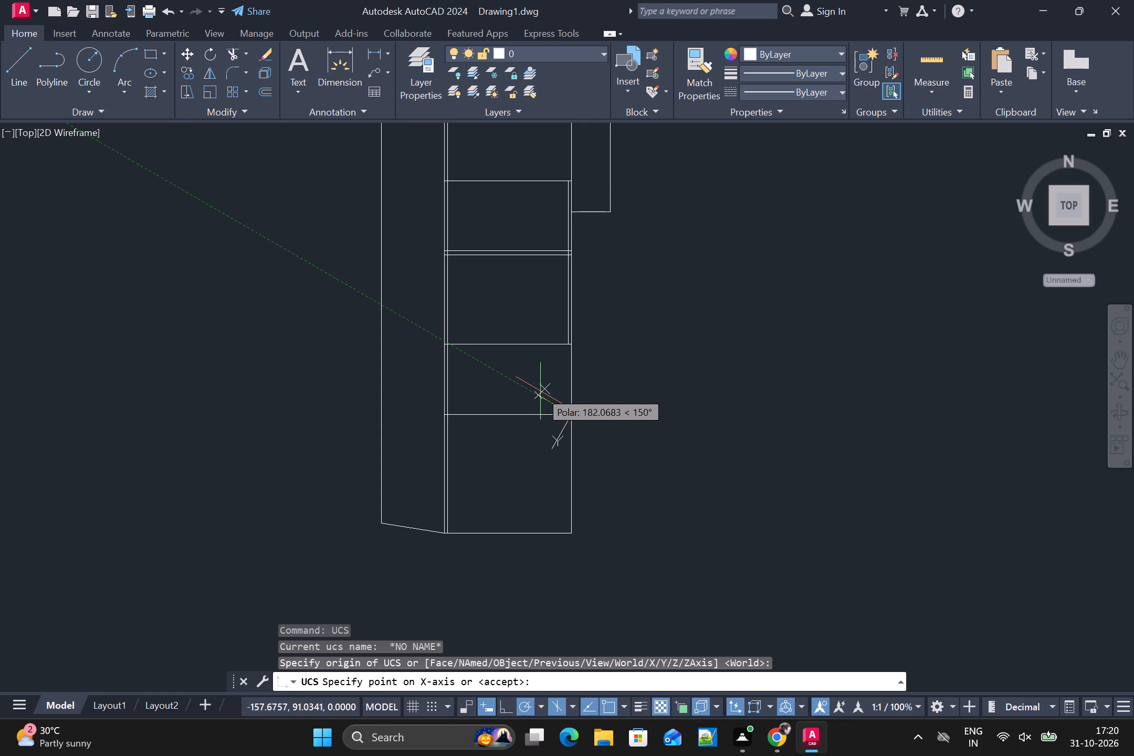
type("300")
key("Return")
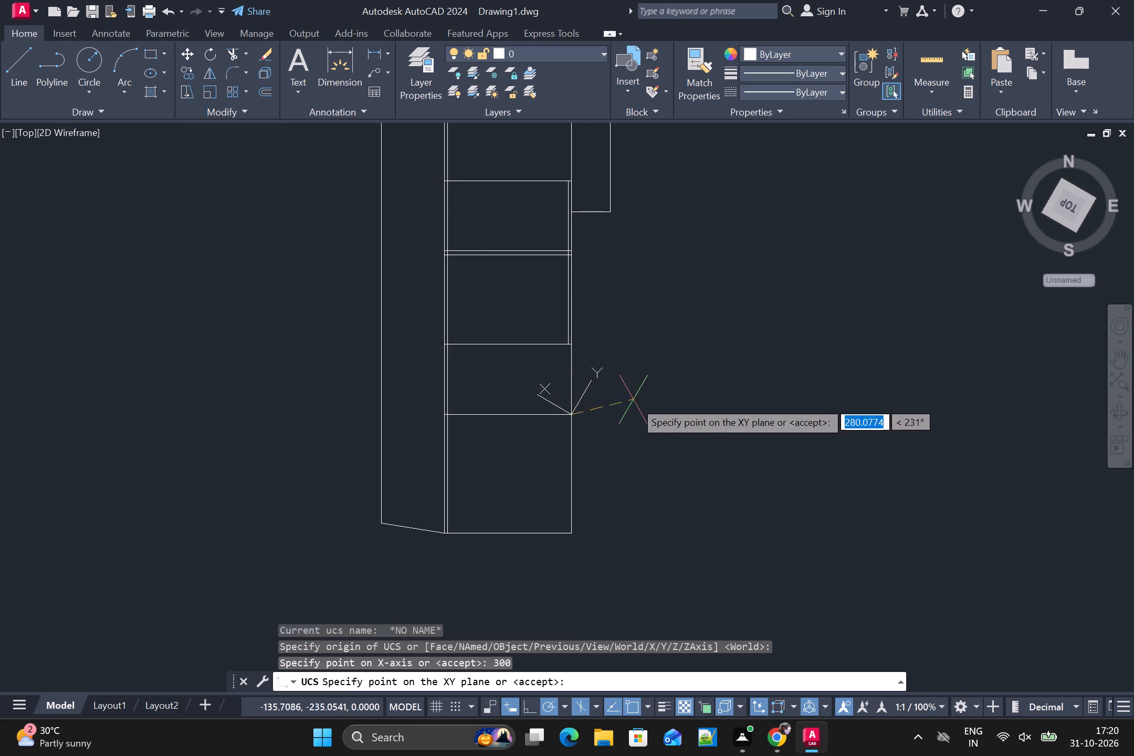
left_click(643, 416)
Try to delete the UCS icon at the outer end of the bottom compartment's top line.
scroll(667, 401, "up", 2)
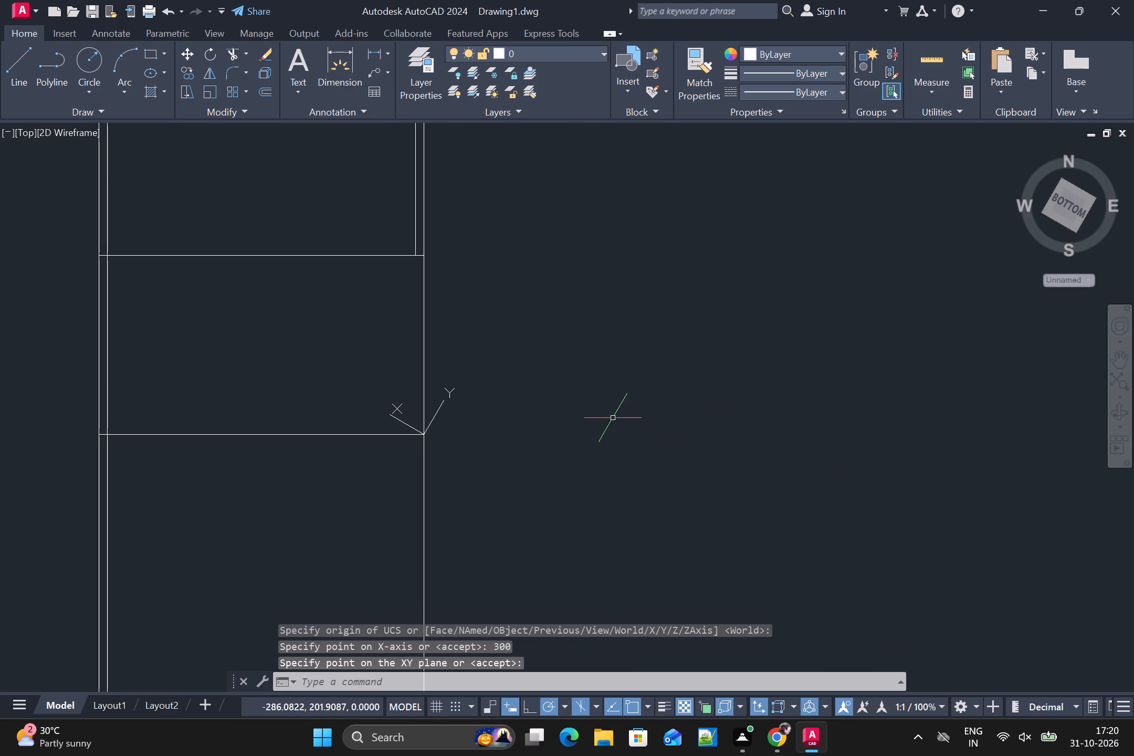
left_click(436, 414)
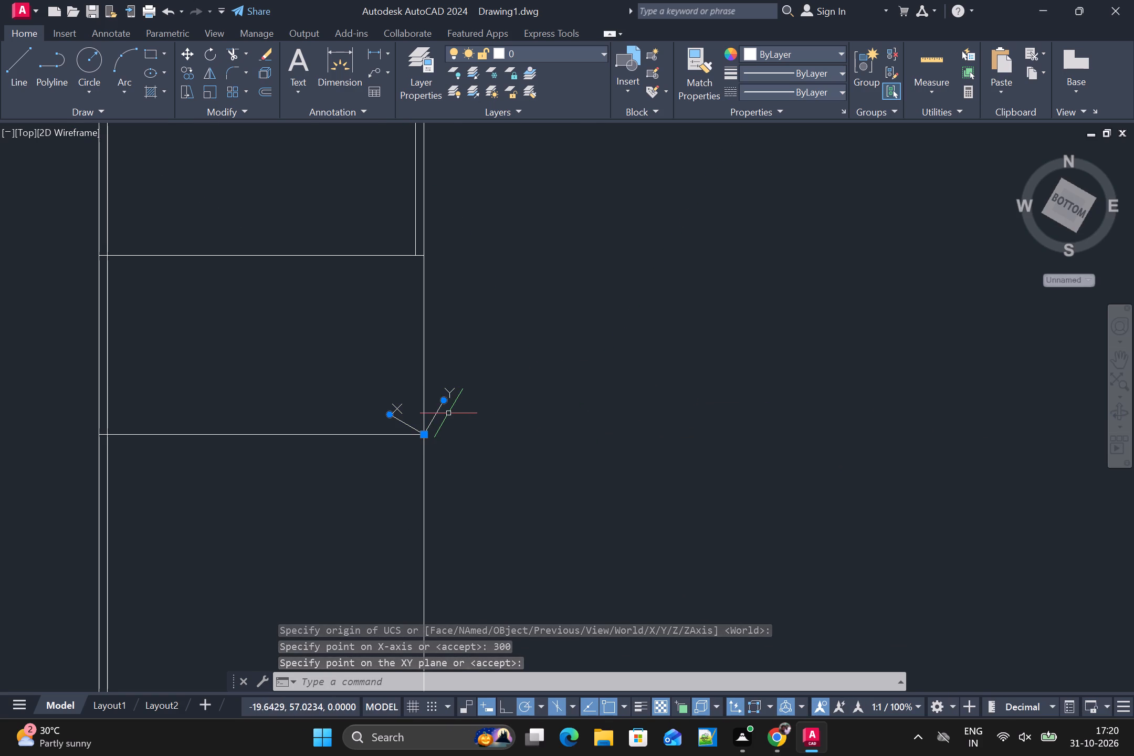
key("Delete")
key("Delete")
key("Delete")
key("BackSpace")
Move the UCS origin away from the compartment corner to empty space below and beyond the slanted side panel.
scroll(451, 413, "down", 4)
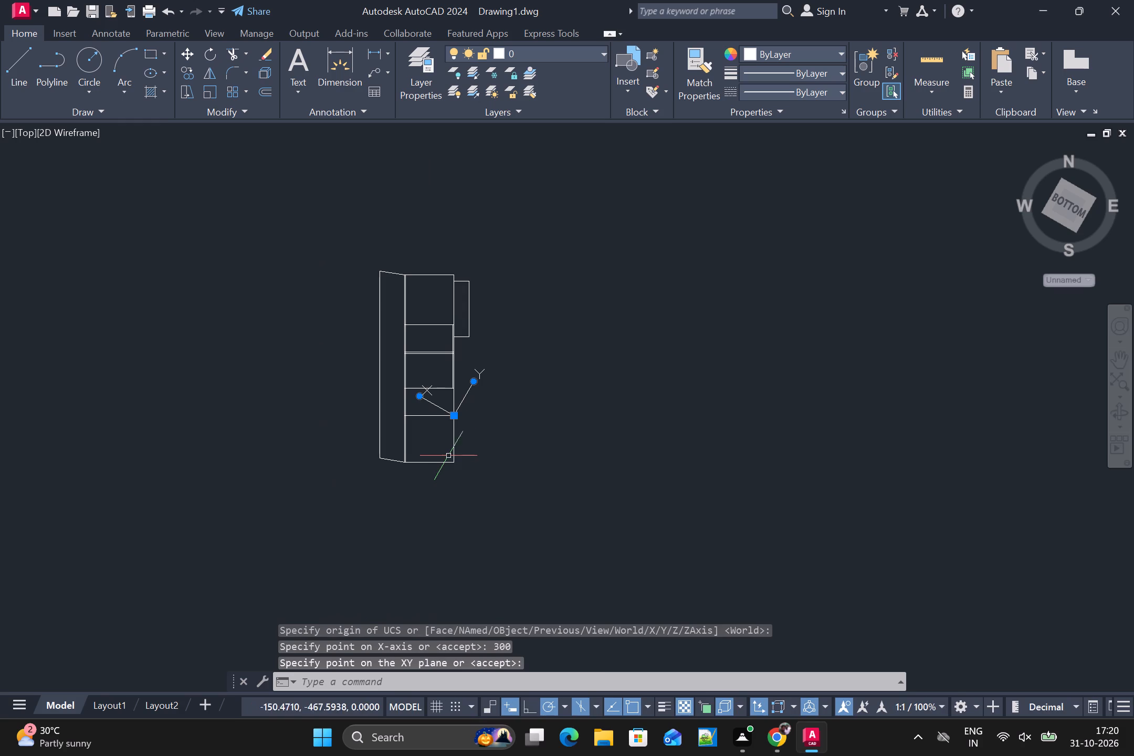
left_click_drag(453, 415, 122, 564)
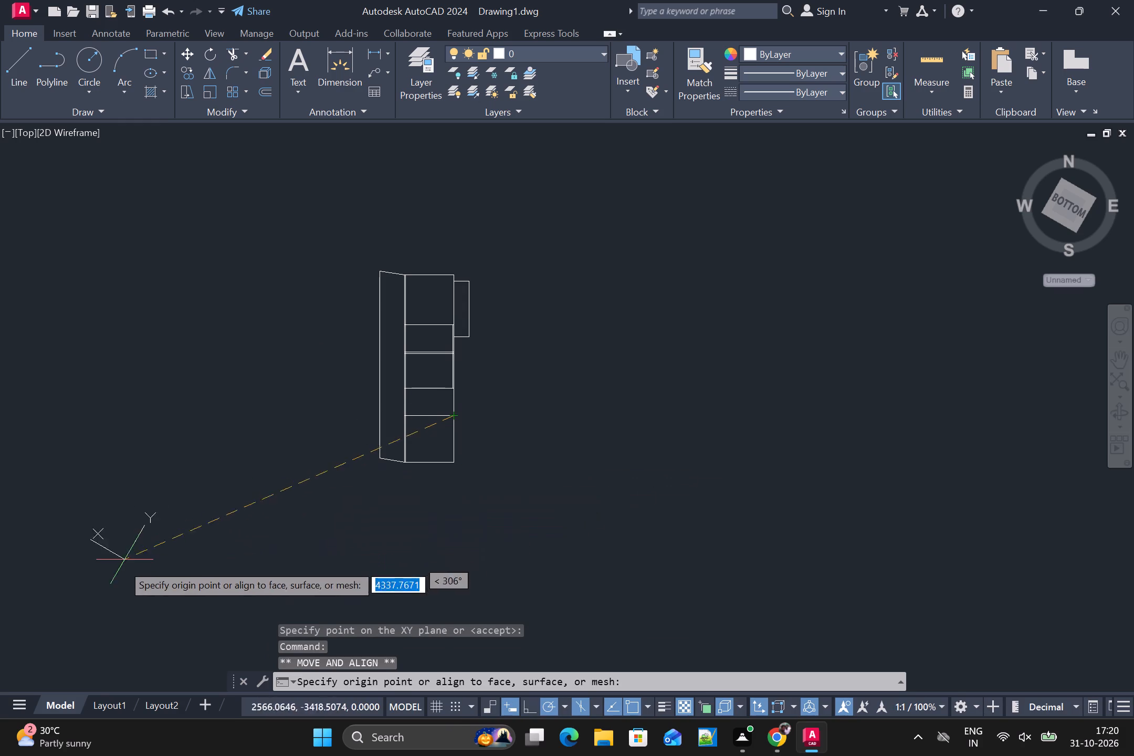
left_click_drag(122, 564, 109, 590)
left_click(113, 590)
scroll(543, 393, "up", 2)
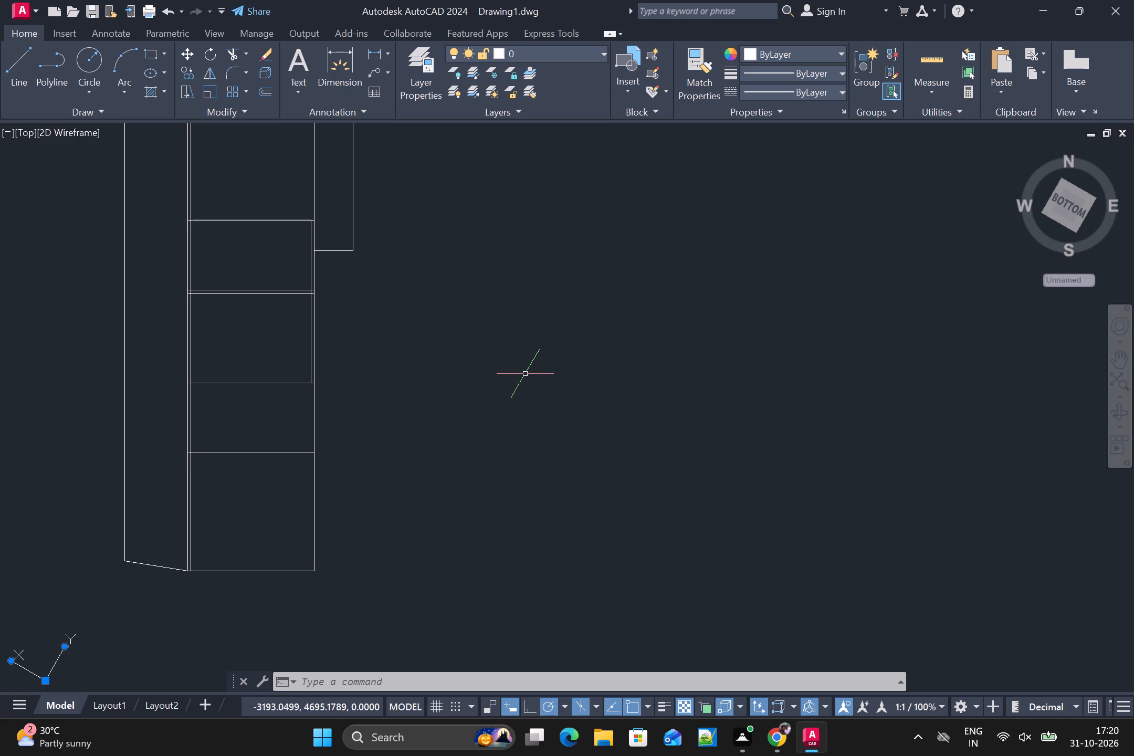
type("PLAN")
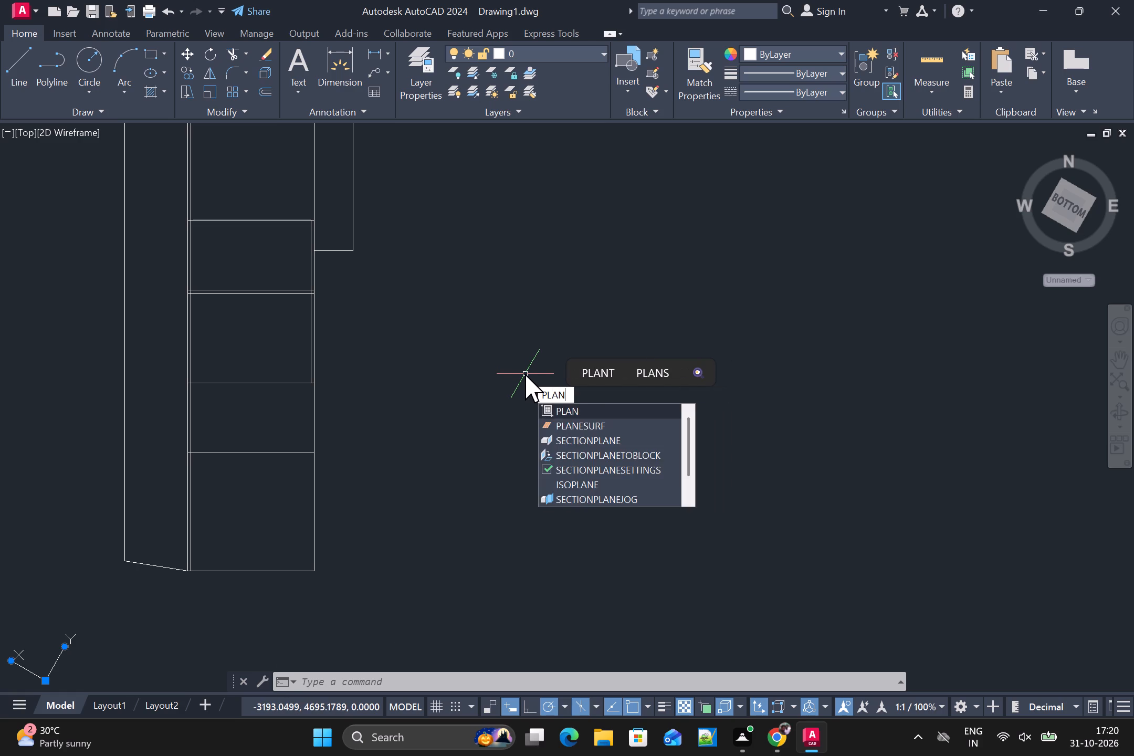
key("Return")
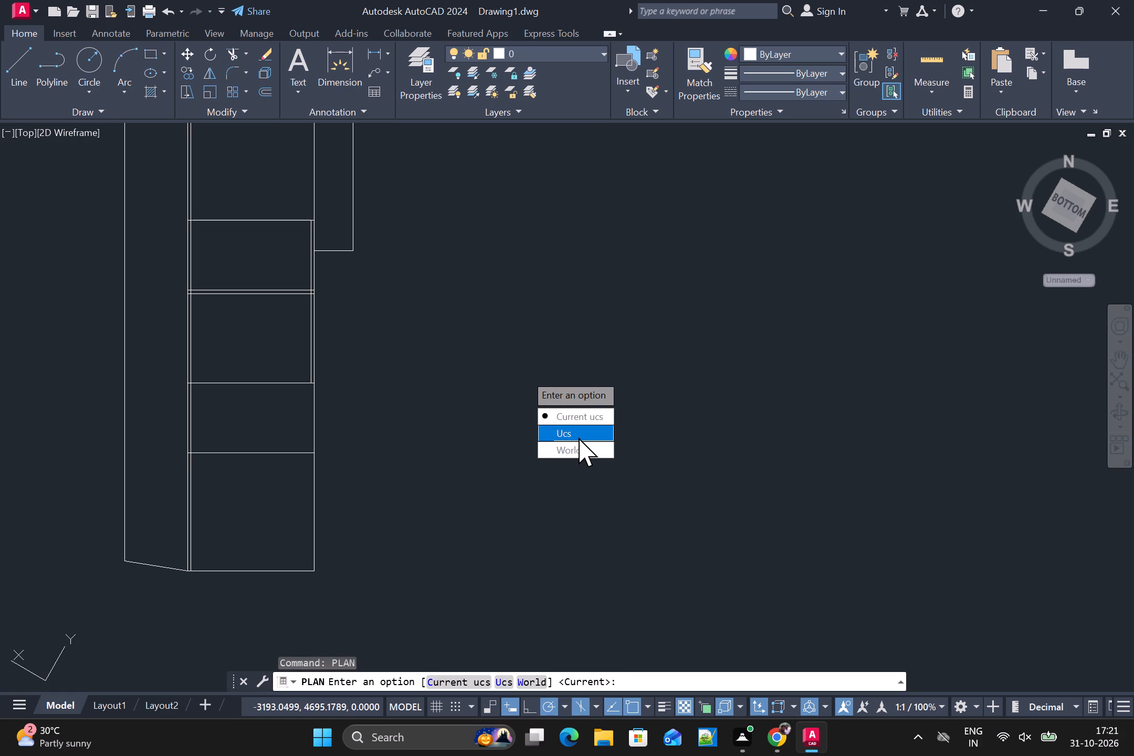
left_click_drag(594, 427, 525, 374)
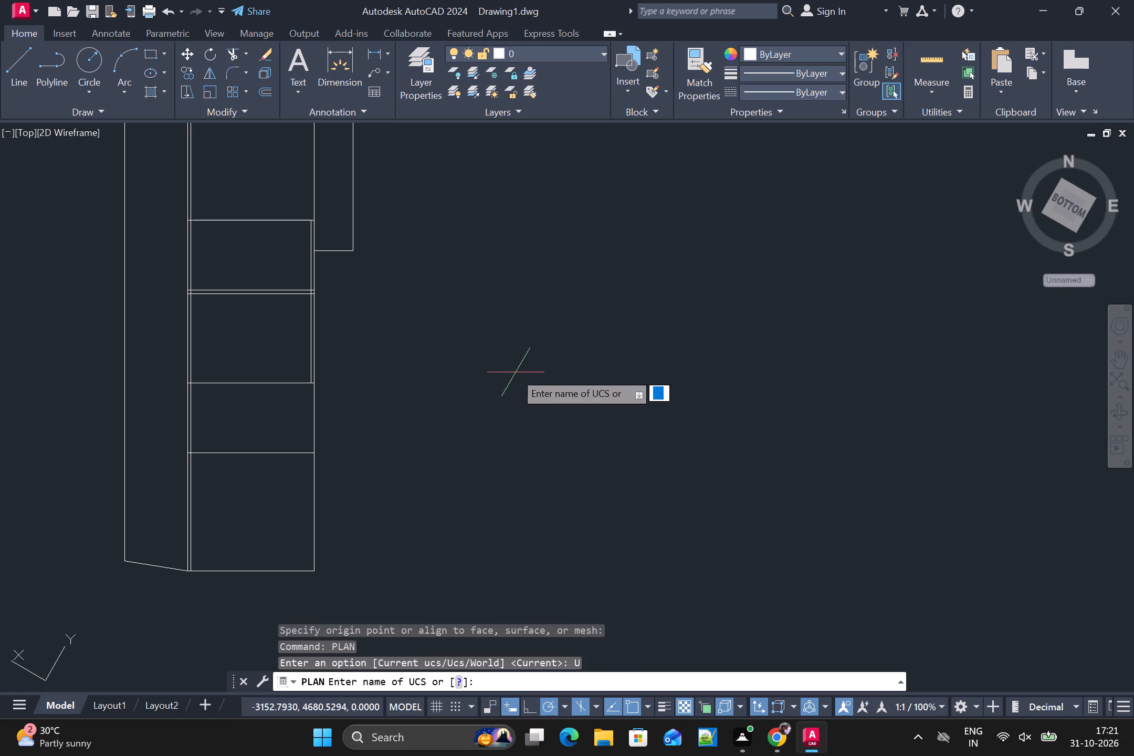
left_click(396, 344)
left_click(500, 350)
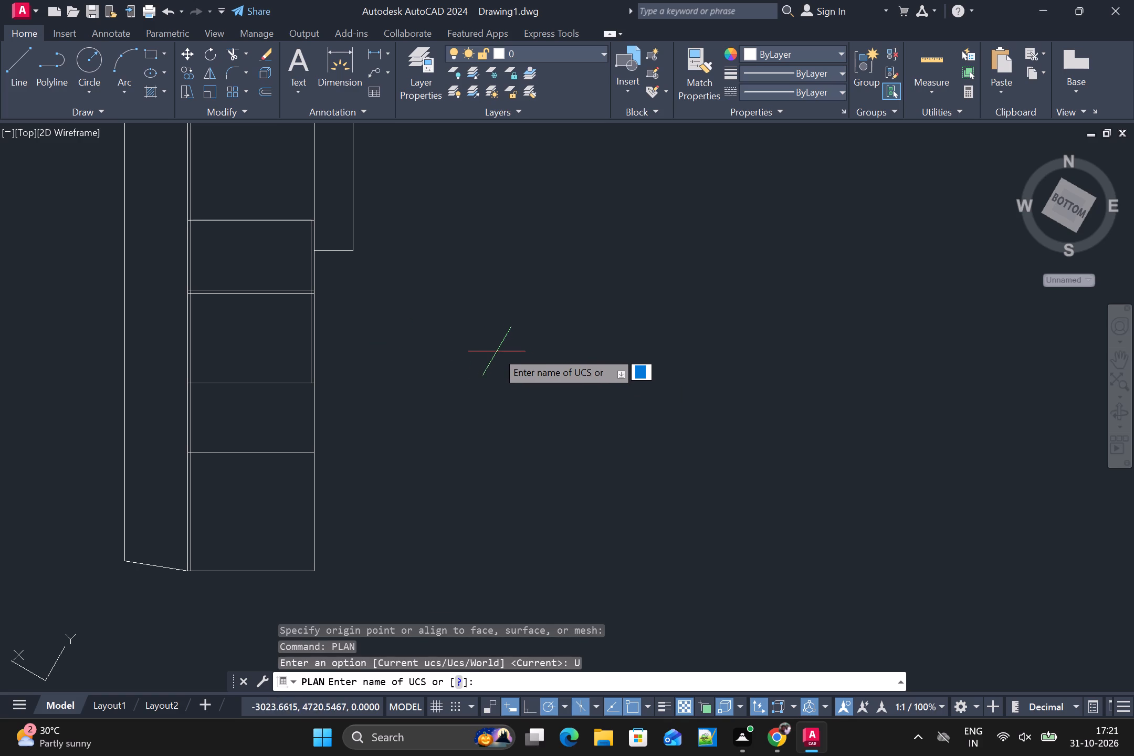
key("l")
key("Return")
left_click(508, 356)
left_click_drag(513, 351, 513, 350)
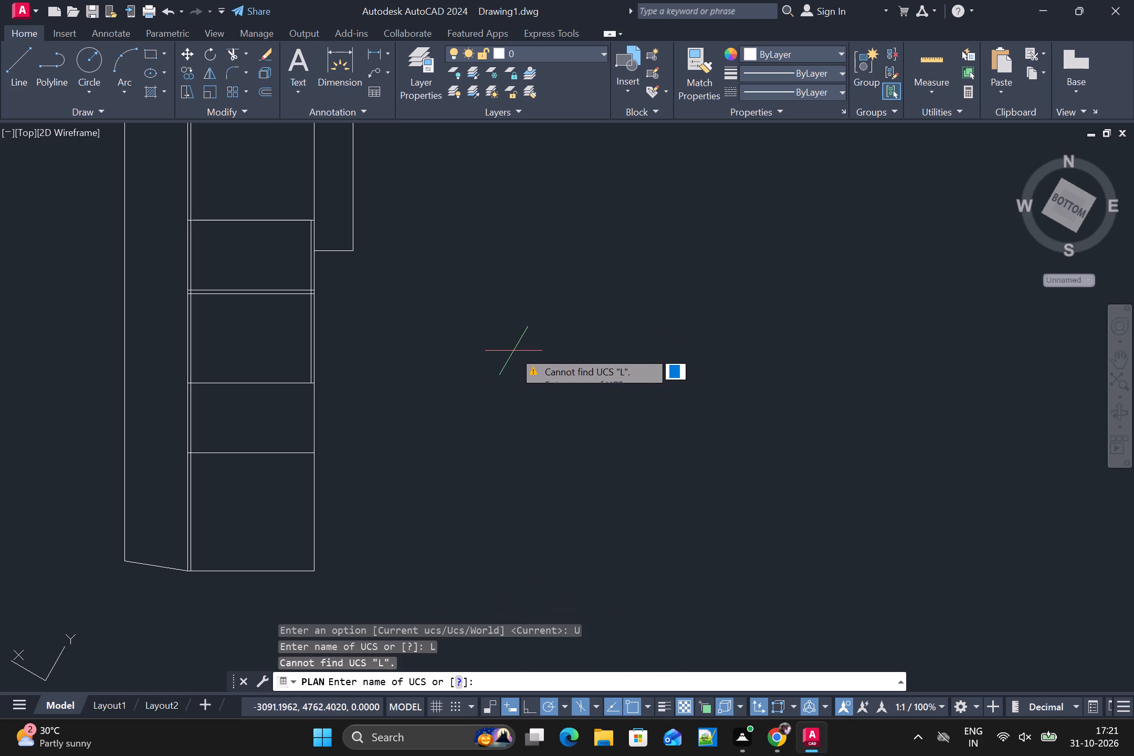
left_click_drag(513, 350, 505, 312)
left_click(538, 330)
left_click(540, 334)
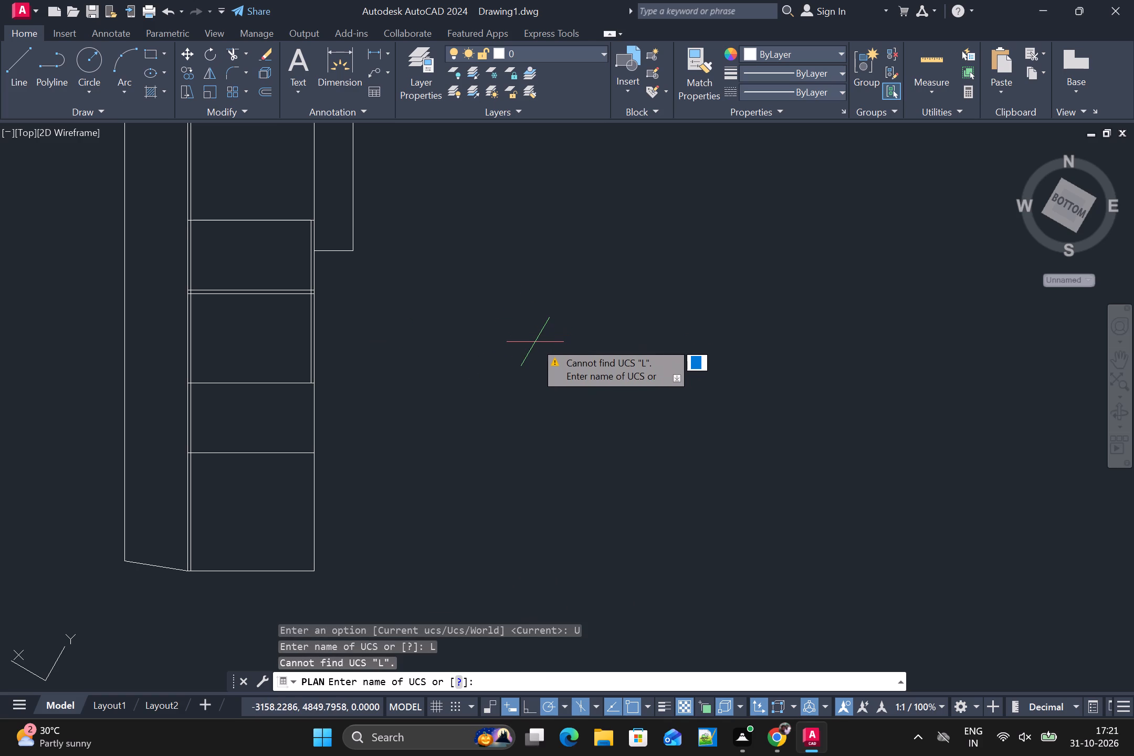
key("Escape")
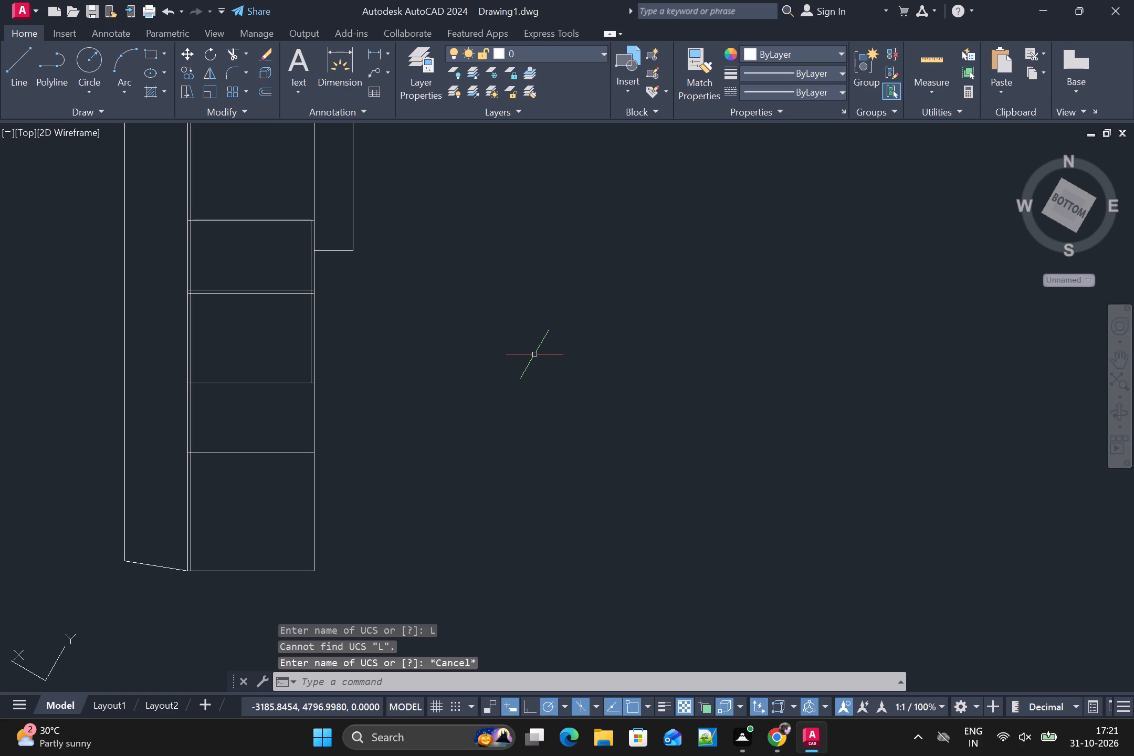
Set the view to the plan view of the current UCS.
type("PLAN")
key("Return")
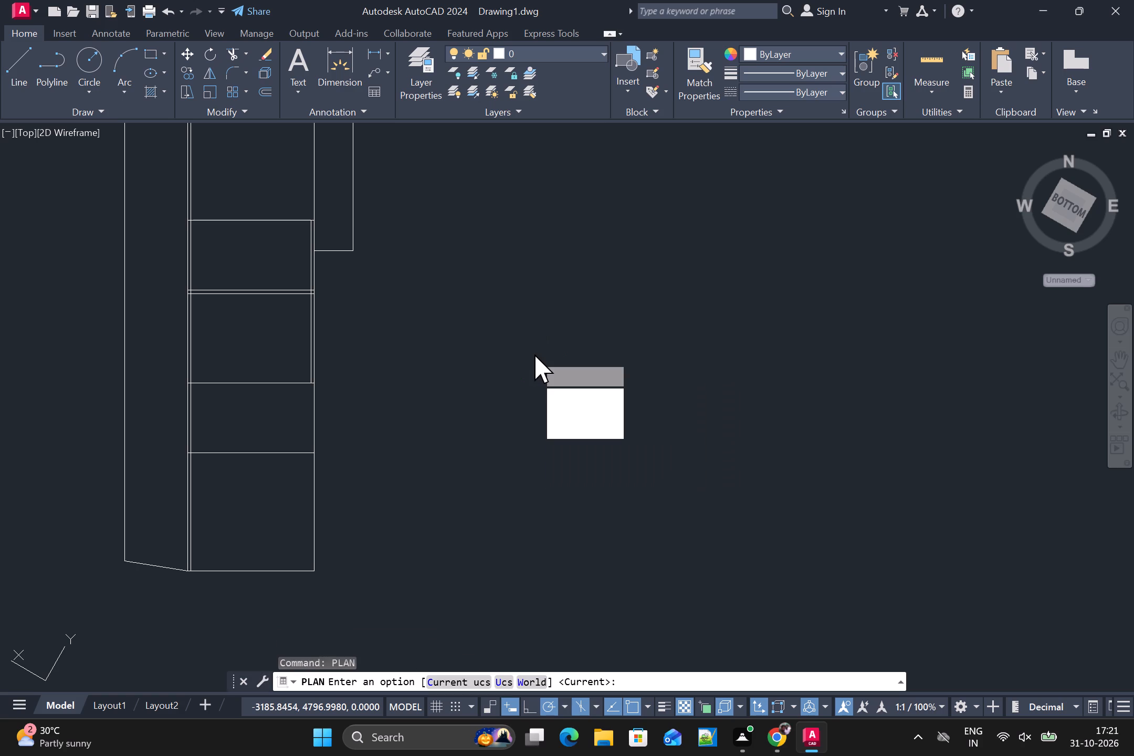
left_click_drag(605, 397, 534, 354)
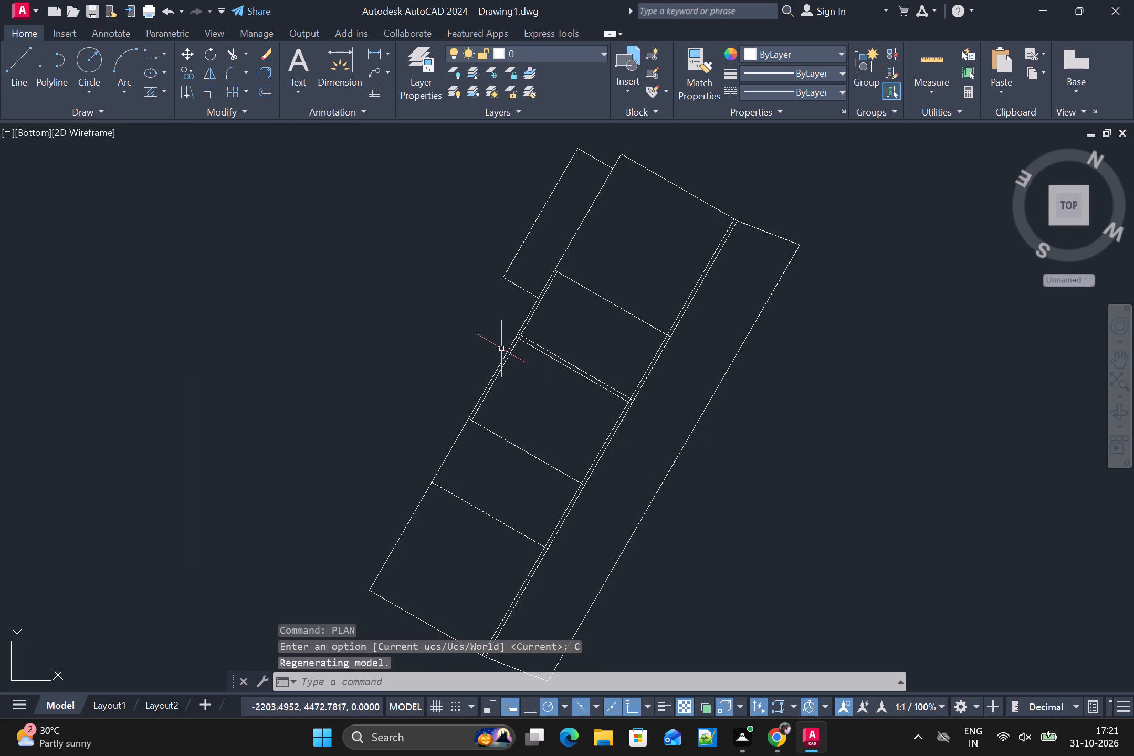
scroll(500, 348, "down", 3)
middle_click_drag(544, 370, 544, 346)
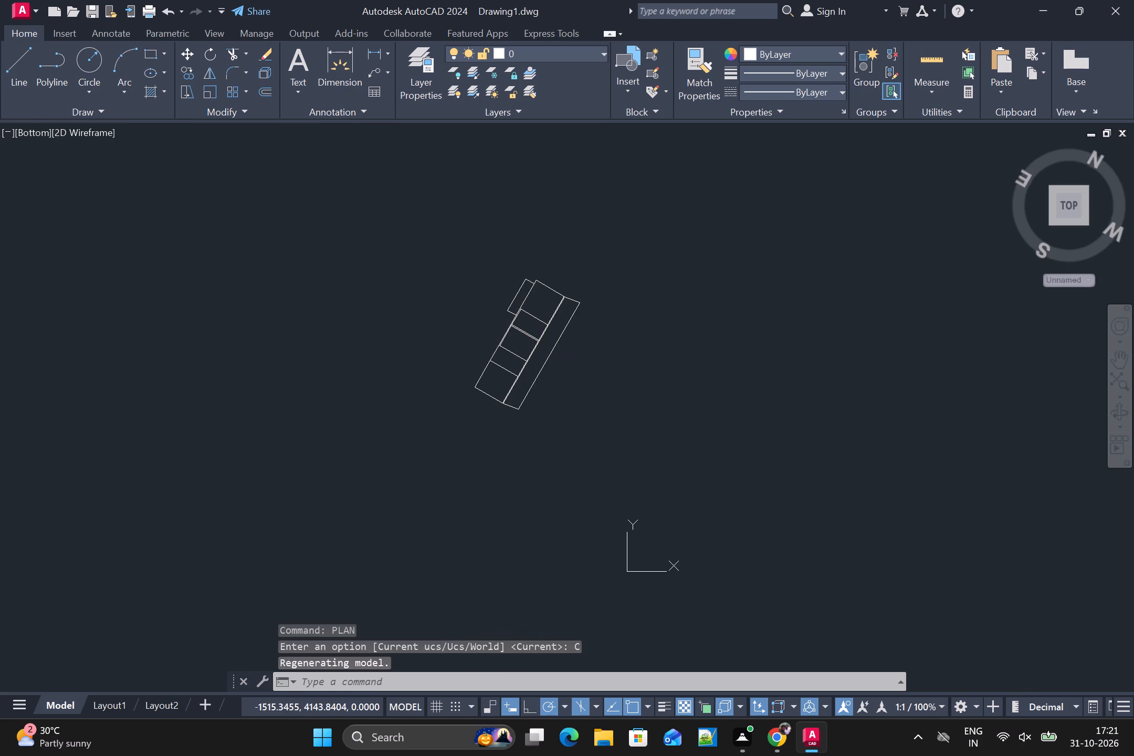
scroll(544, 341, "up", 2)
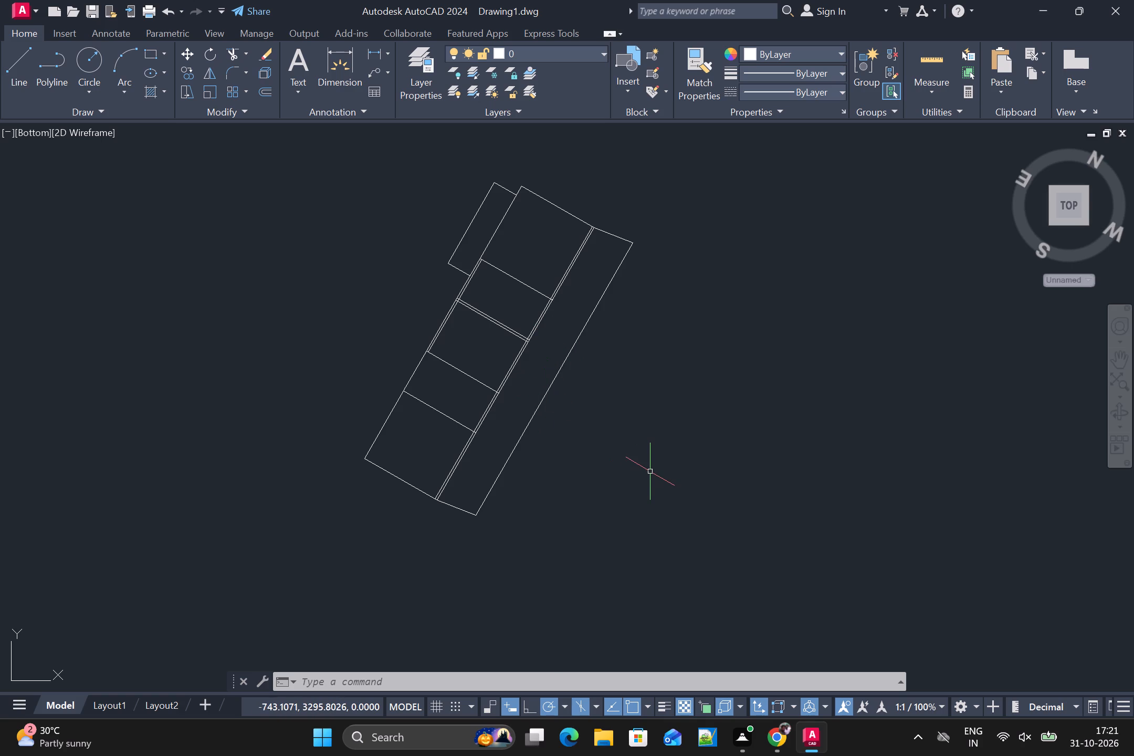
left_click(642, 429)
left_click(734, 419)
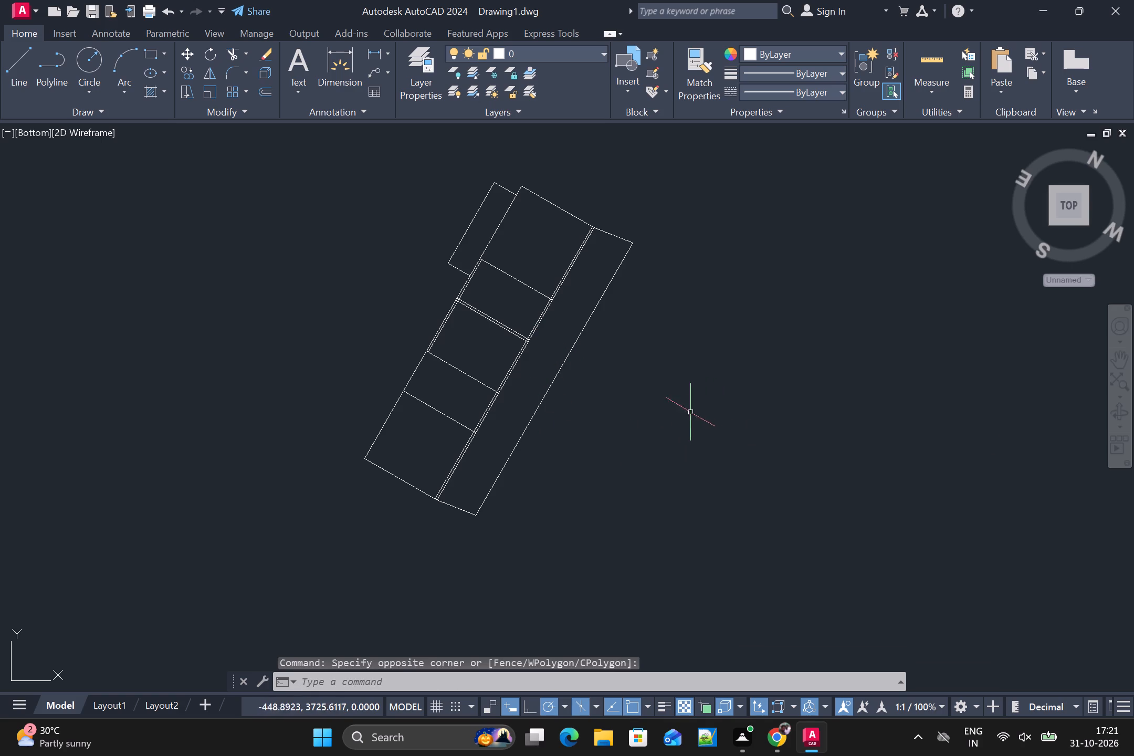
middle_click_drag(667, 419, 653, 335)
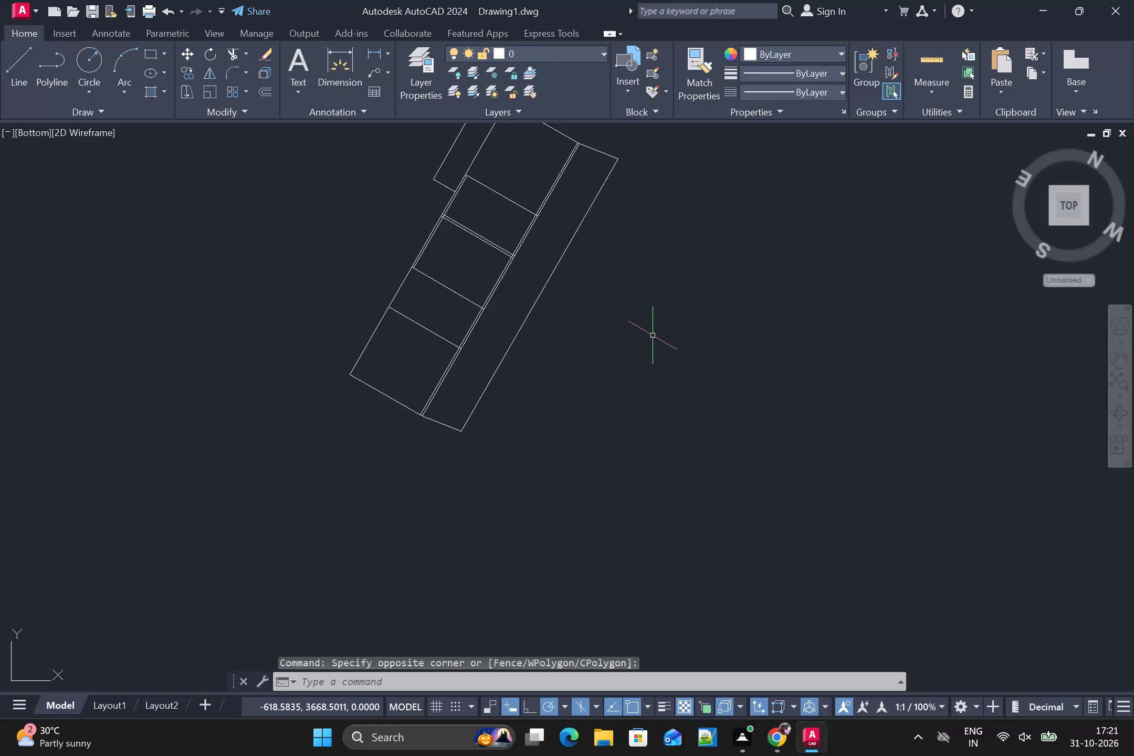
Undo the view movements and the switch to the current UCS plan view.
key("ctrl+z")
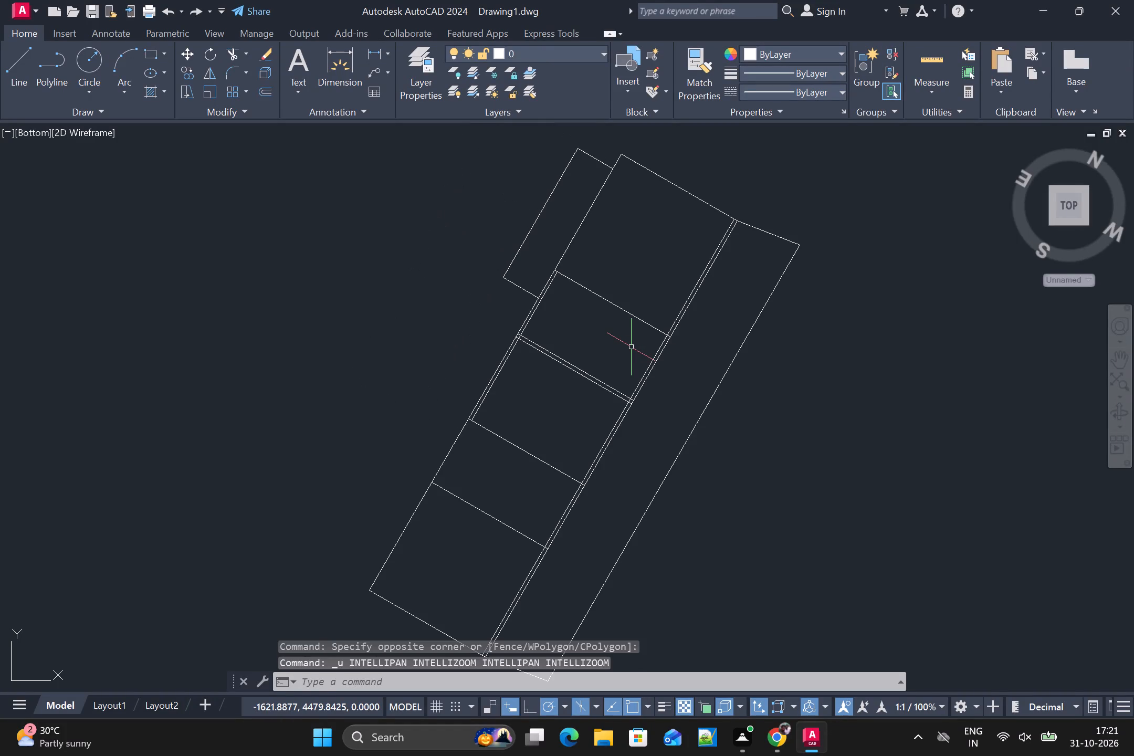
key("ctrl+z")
Open the Viewpoint Presets settings for the current view.
scroll(632, 350, "down", 1)
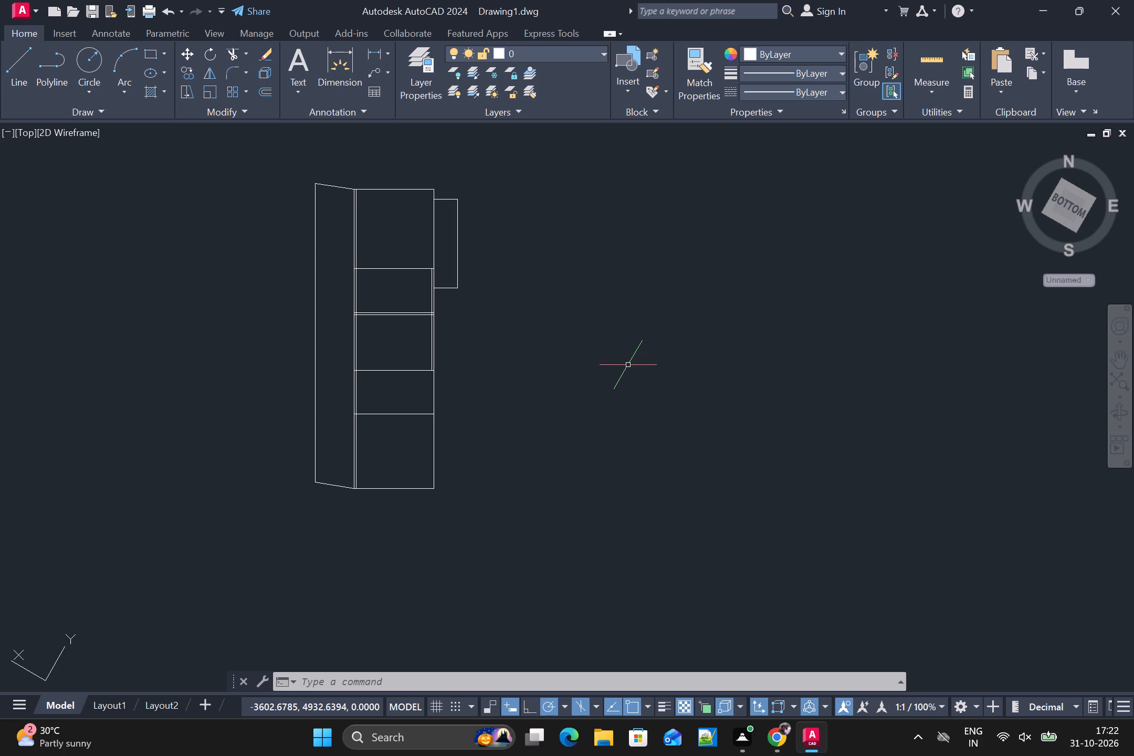
key("v")
type("PO")
key("Return")
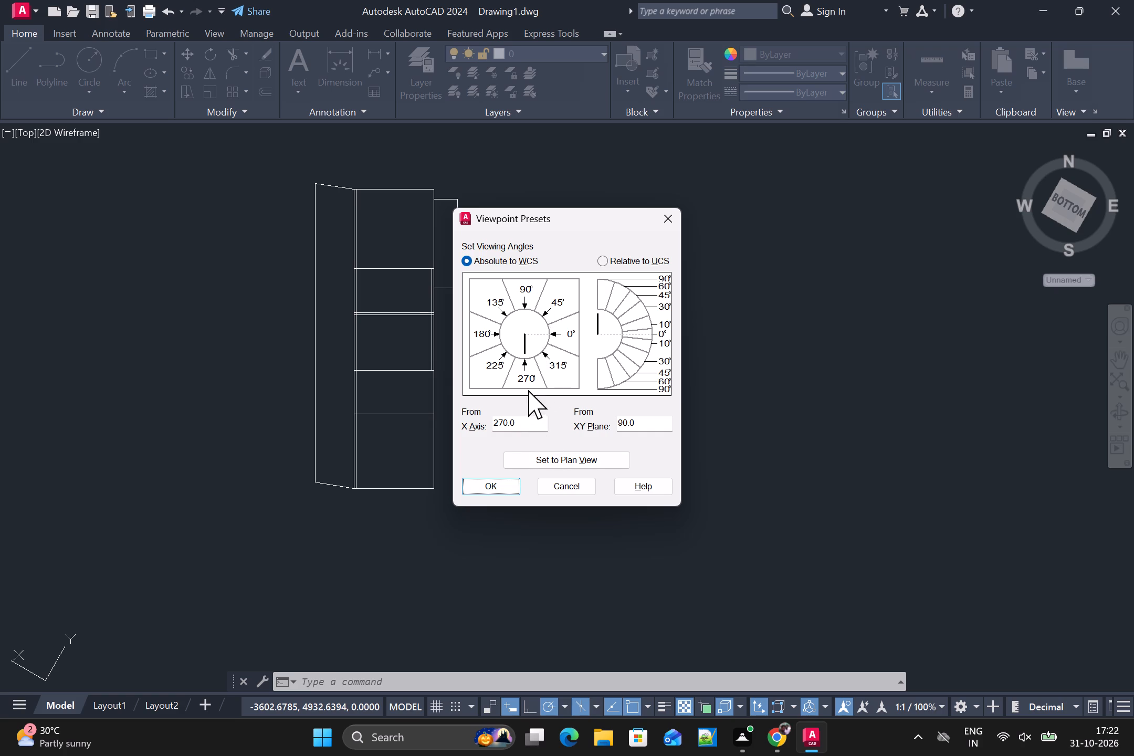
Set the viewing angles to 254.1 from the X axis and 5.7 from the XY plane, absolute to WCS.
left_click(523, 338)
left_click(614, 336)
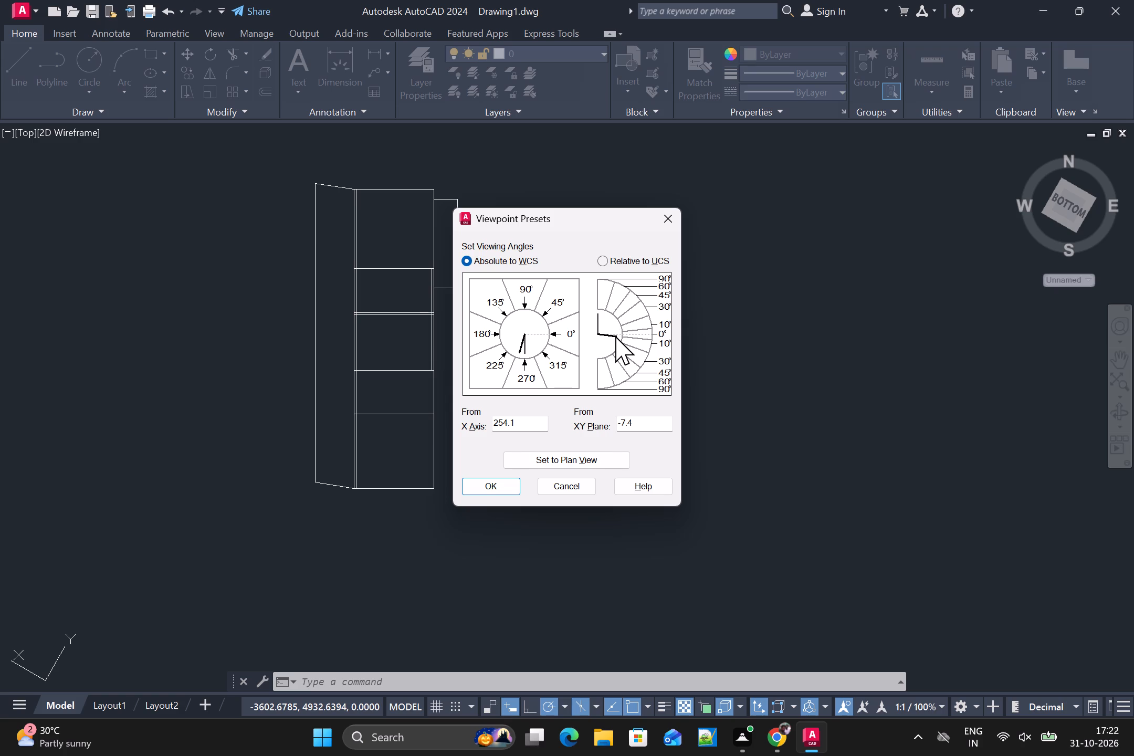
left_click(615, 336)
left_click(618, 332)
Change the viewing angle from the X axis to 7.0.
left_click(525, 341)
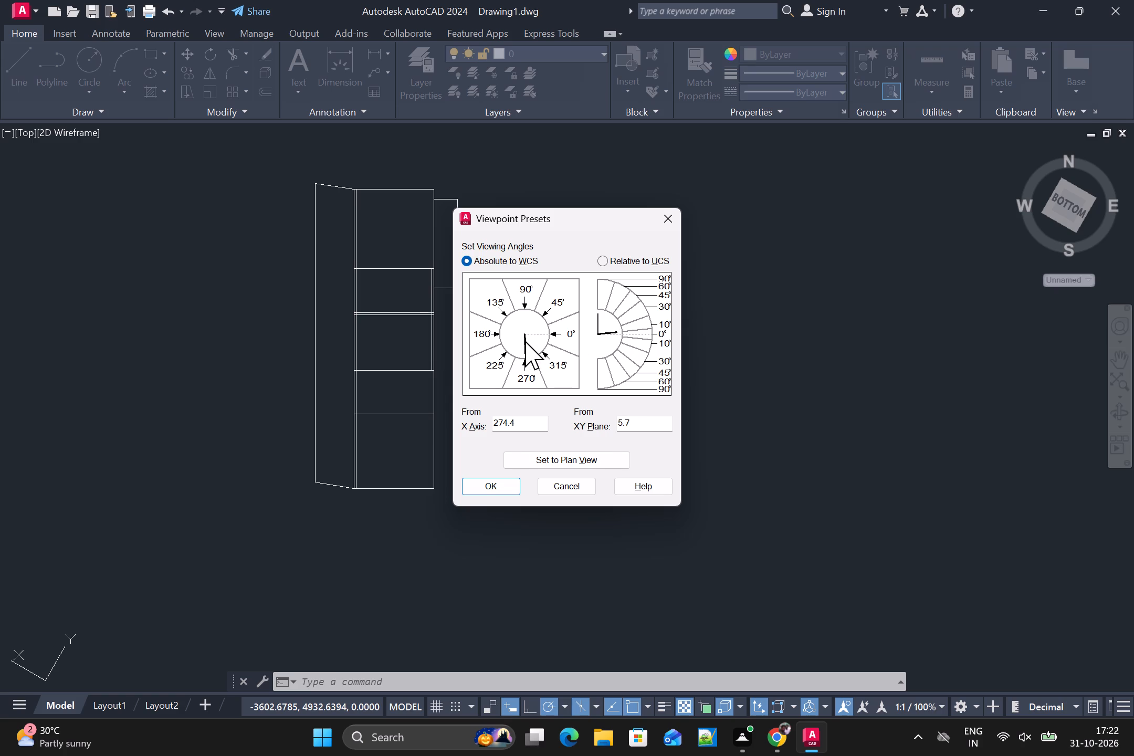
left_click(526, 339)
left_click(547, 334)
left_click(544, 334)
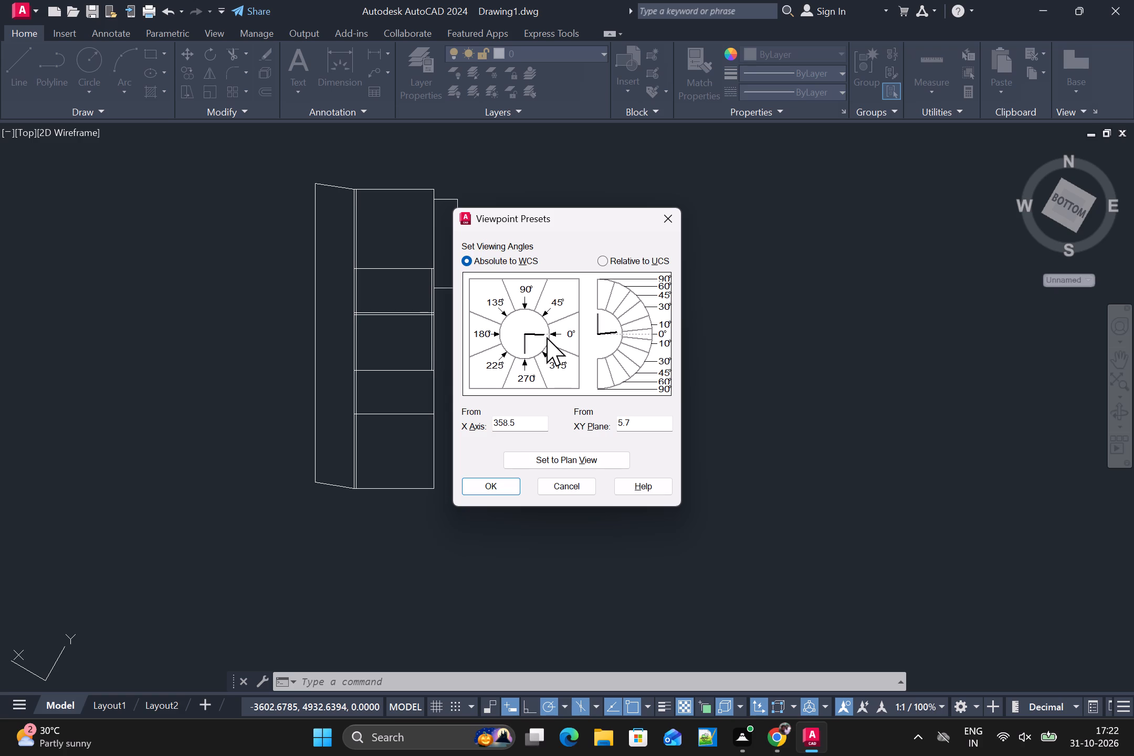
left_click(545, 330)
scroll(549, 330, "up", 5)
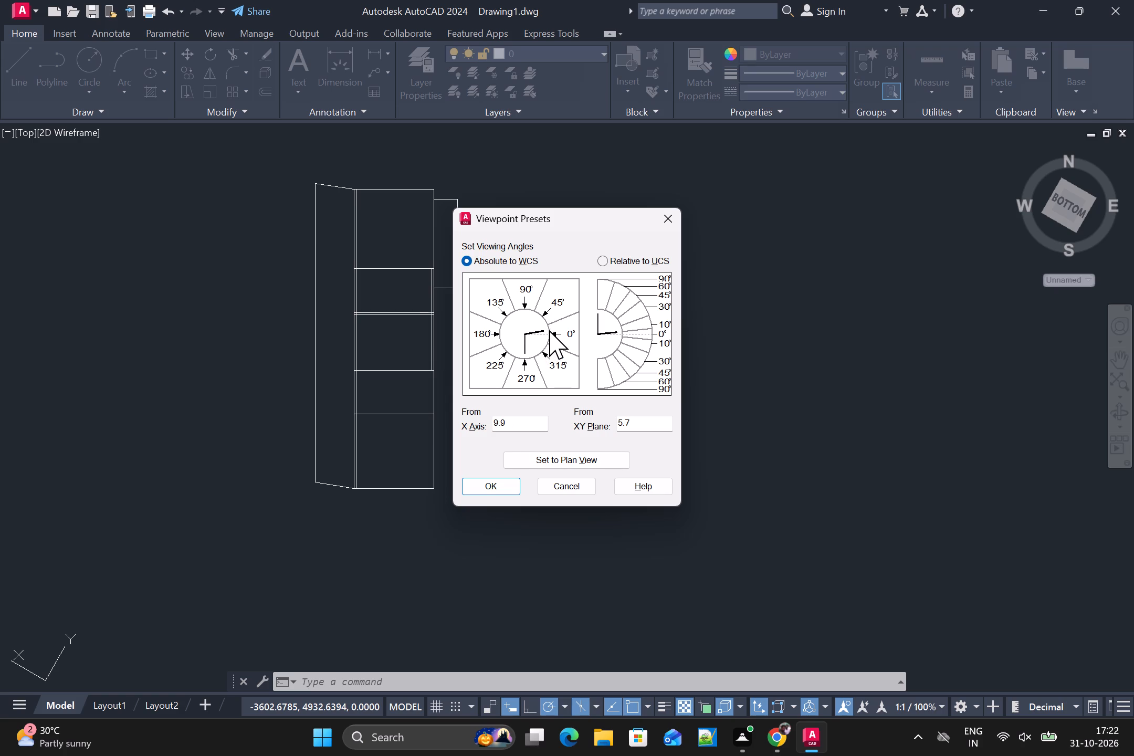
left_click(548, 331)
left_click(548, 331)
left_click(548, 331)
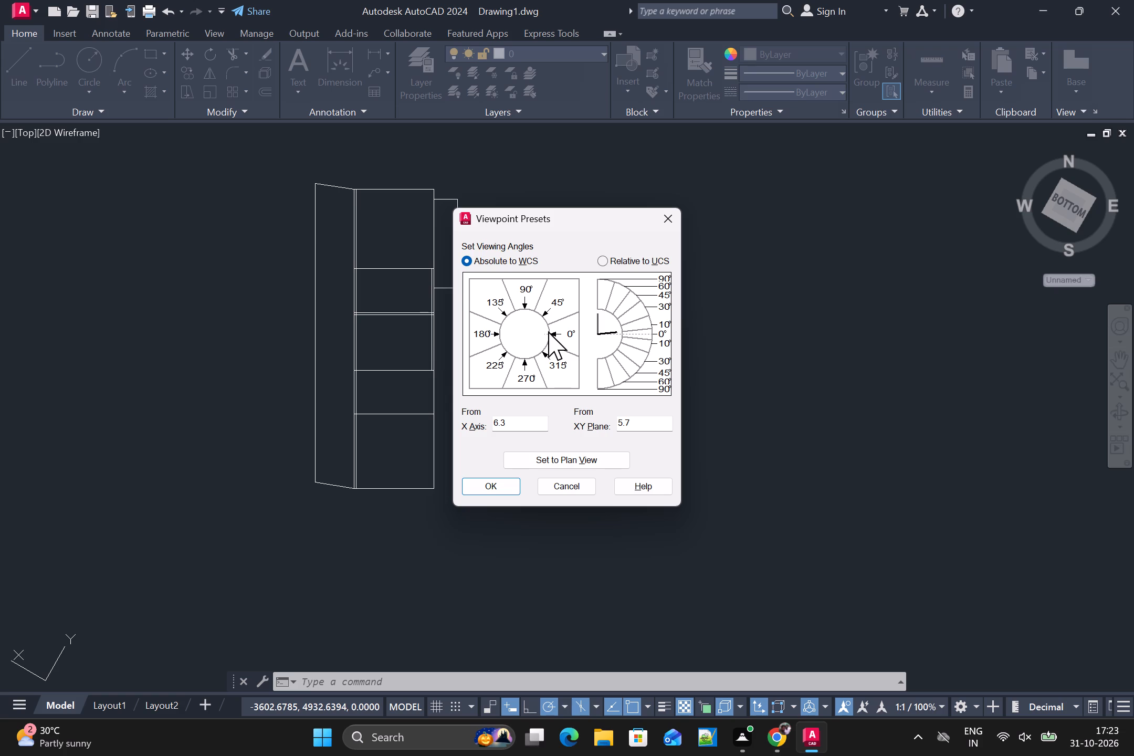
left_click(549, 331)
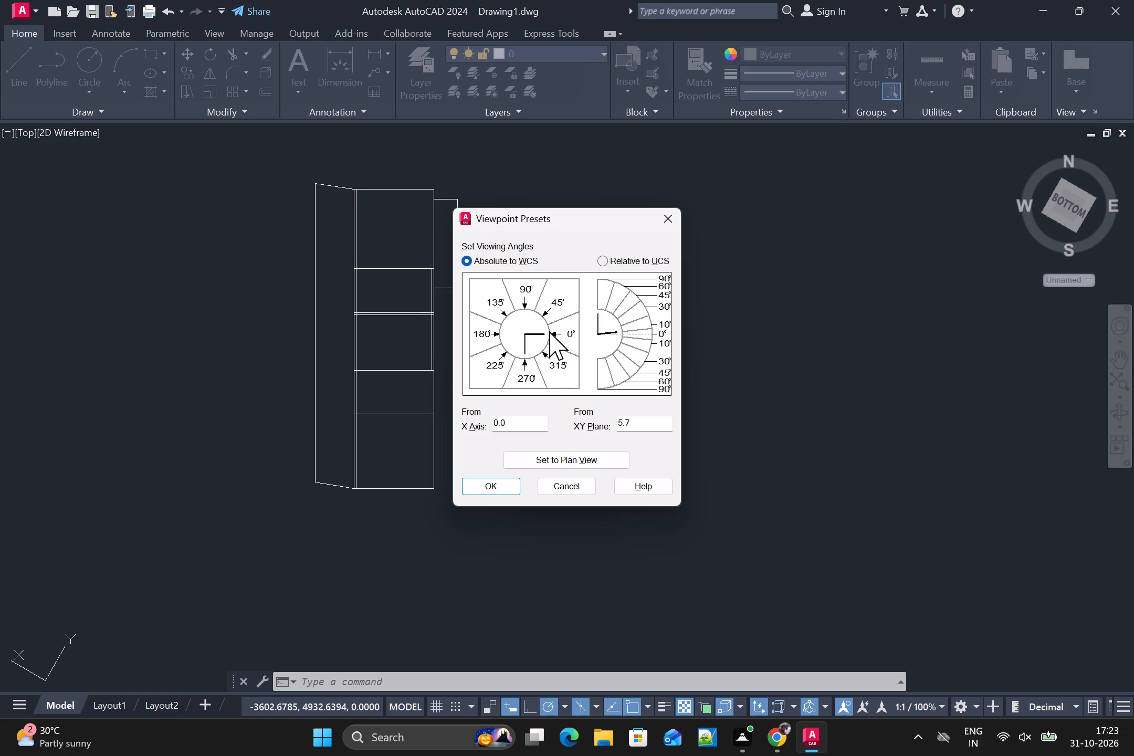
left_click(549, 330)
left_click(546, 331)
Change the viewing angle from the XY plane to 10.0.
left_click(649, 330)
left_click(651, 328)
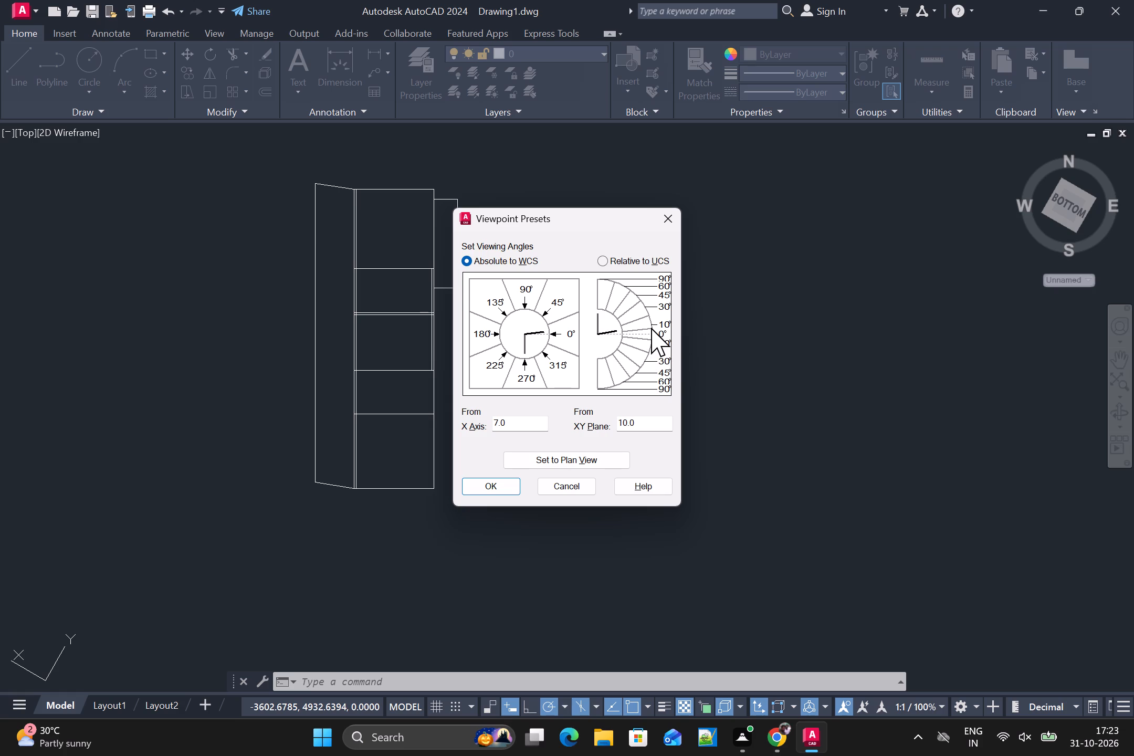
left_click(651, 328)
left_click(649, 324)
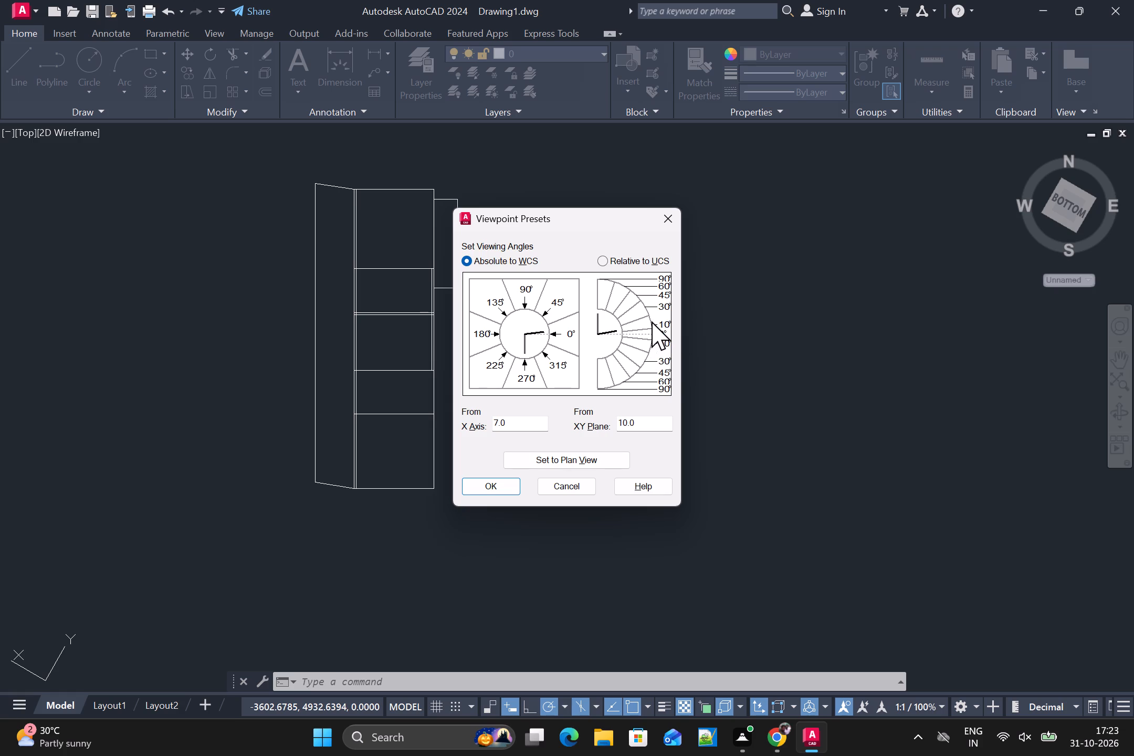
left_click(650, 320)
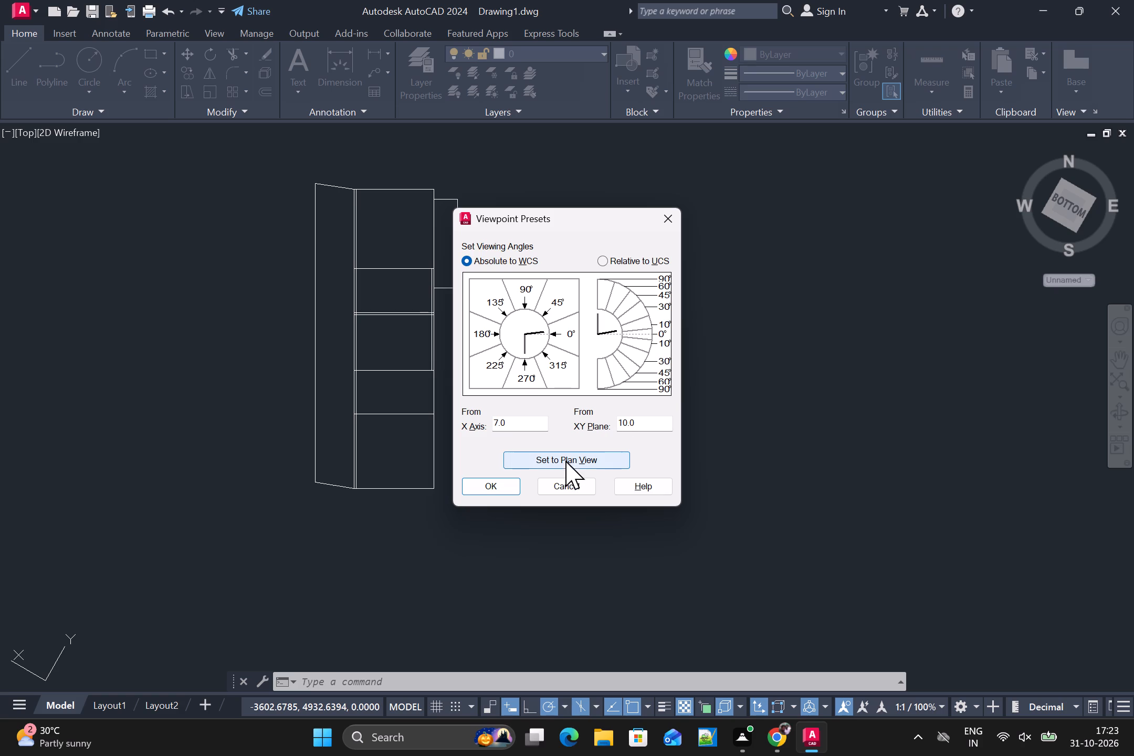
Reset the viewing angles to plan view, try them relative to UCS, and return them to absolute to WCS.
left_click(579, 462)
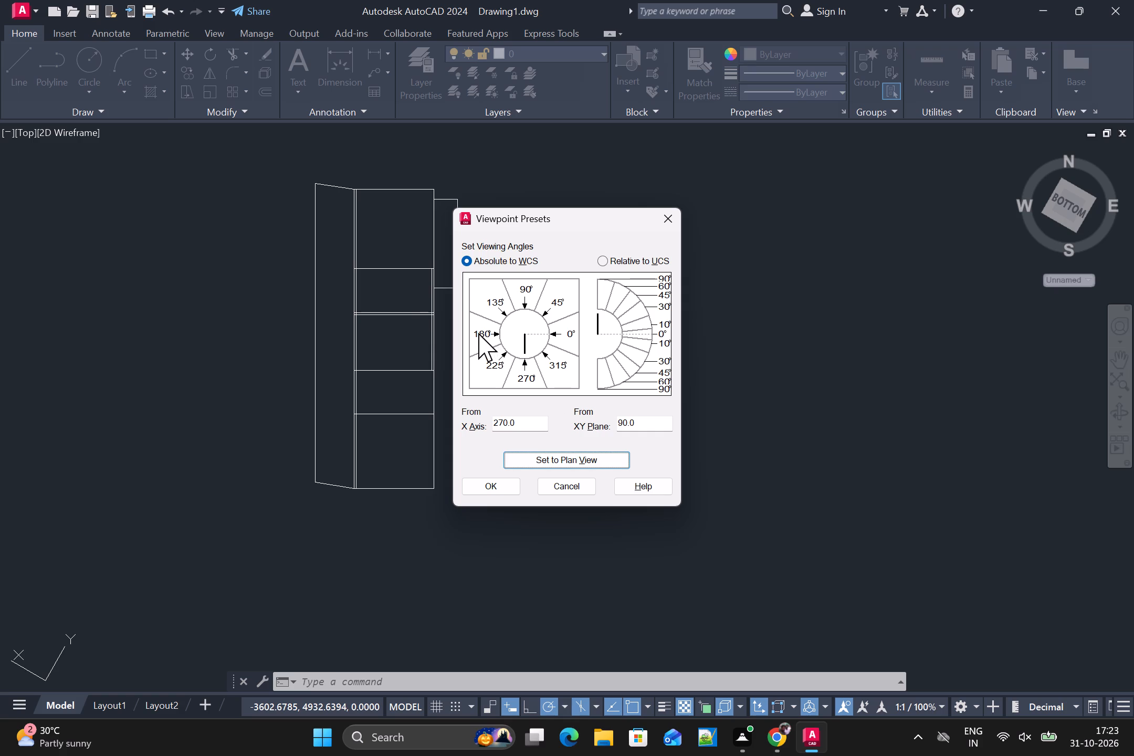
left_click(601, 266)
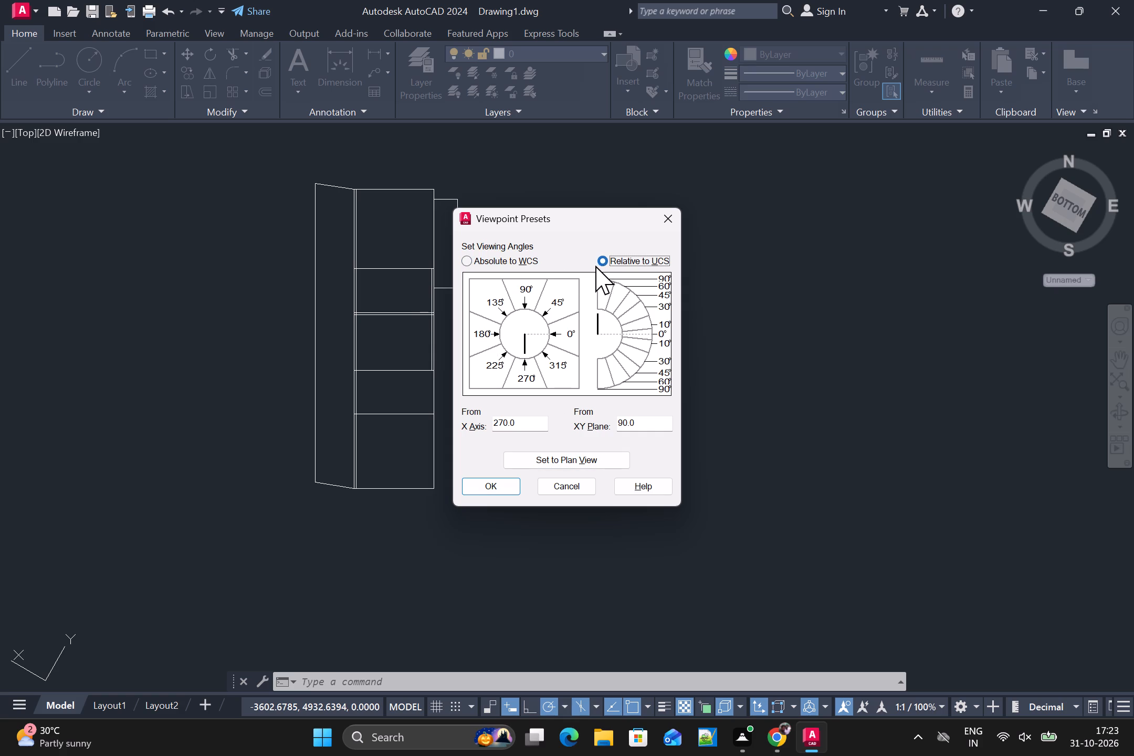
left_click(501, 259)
Try an angle of 146.3 from the X axis, reset the viewing angles to plan view and apply the viewpoint.
left_click(528, 333)
left_click(510, 324)
left_click(545, 451)
left_click(502, 489)
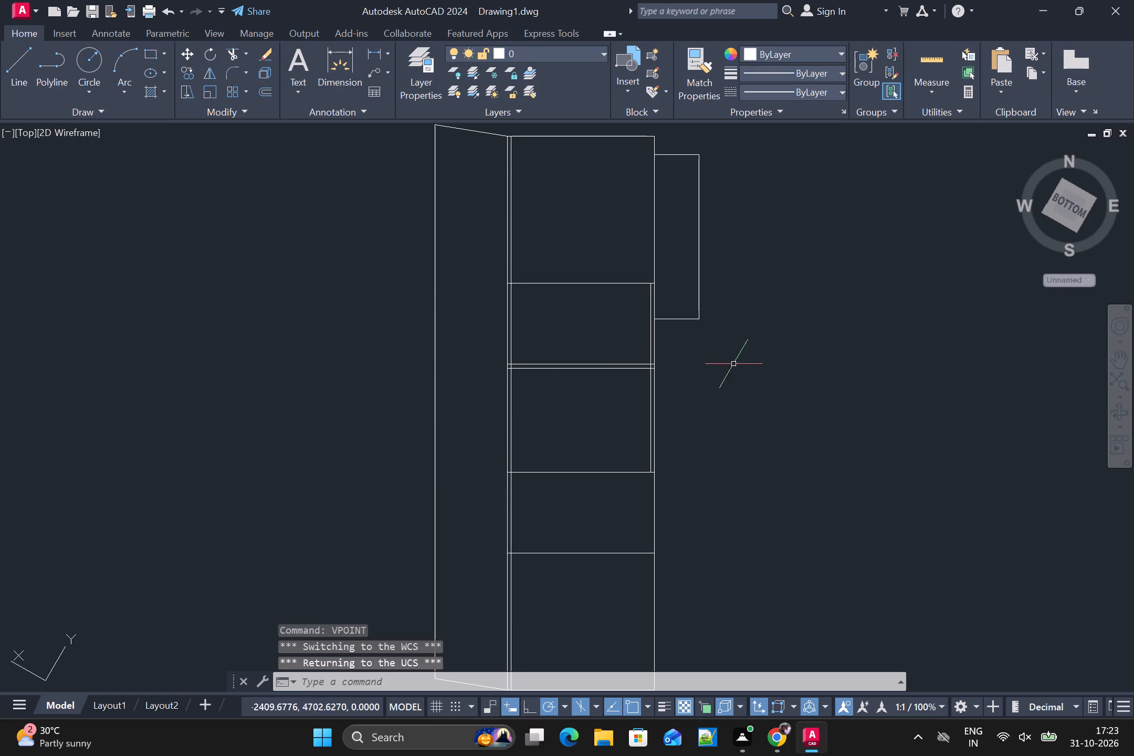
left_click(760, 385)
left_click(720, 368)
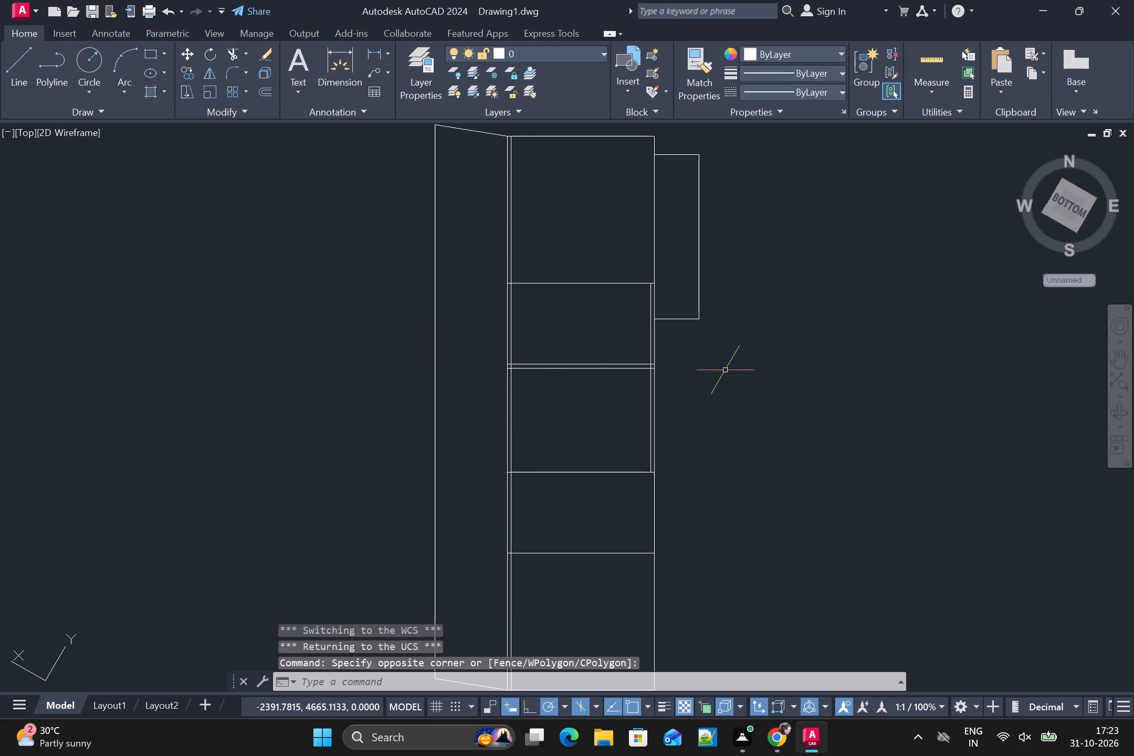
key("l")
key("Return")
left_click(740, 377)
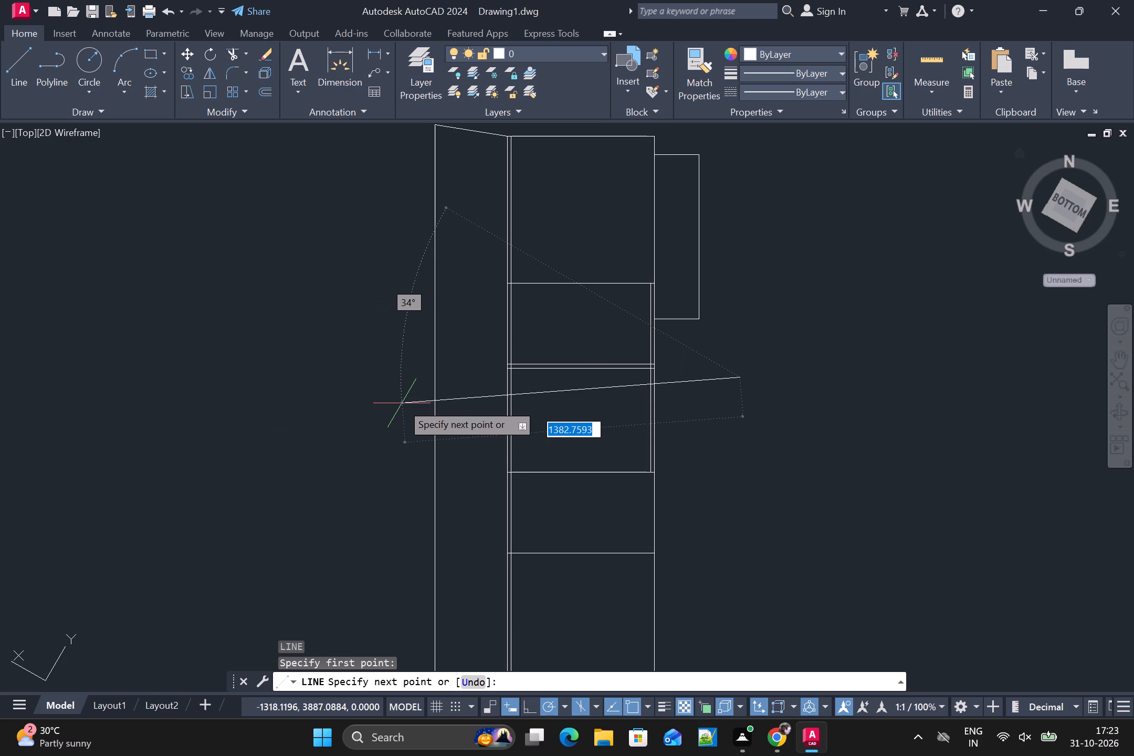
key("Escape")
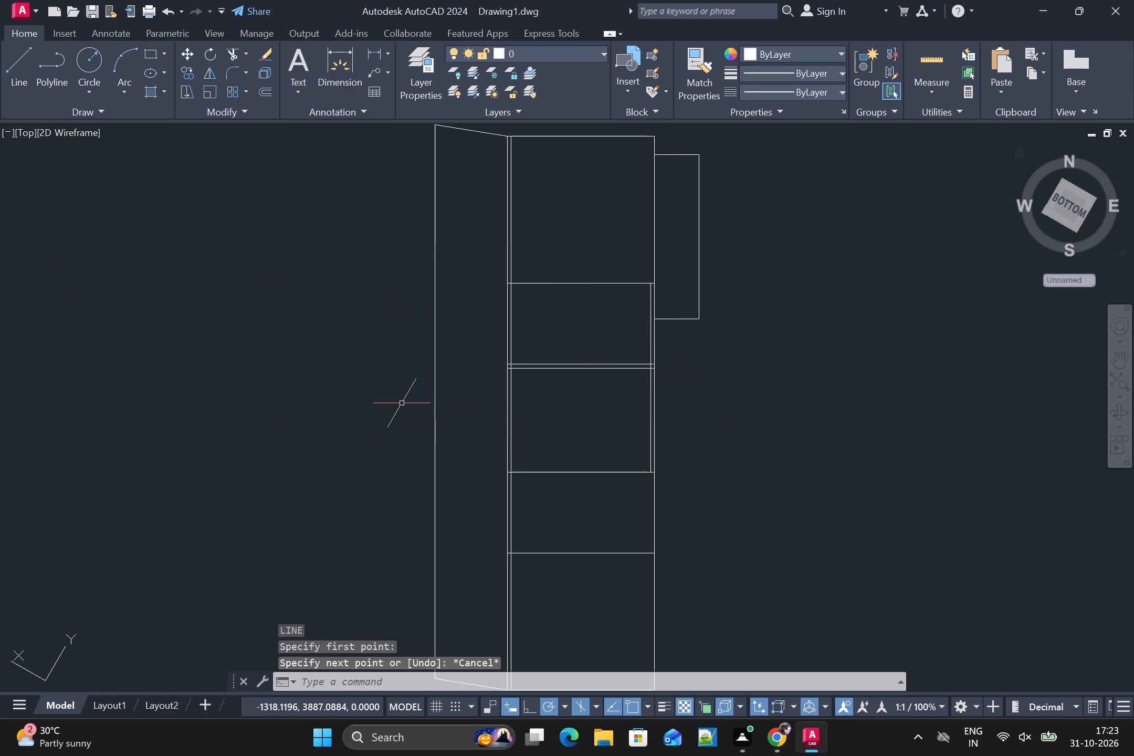
Open the layer properties to check the drawing's layers, and close them again.
type("LA")
key("Return")
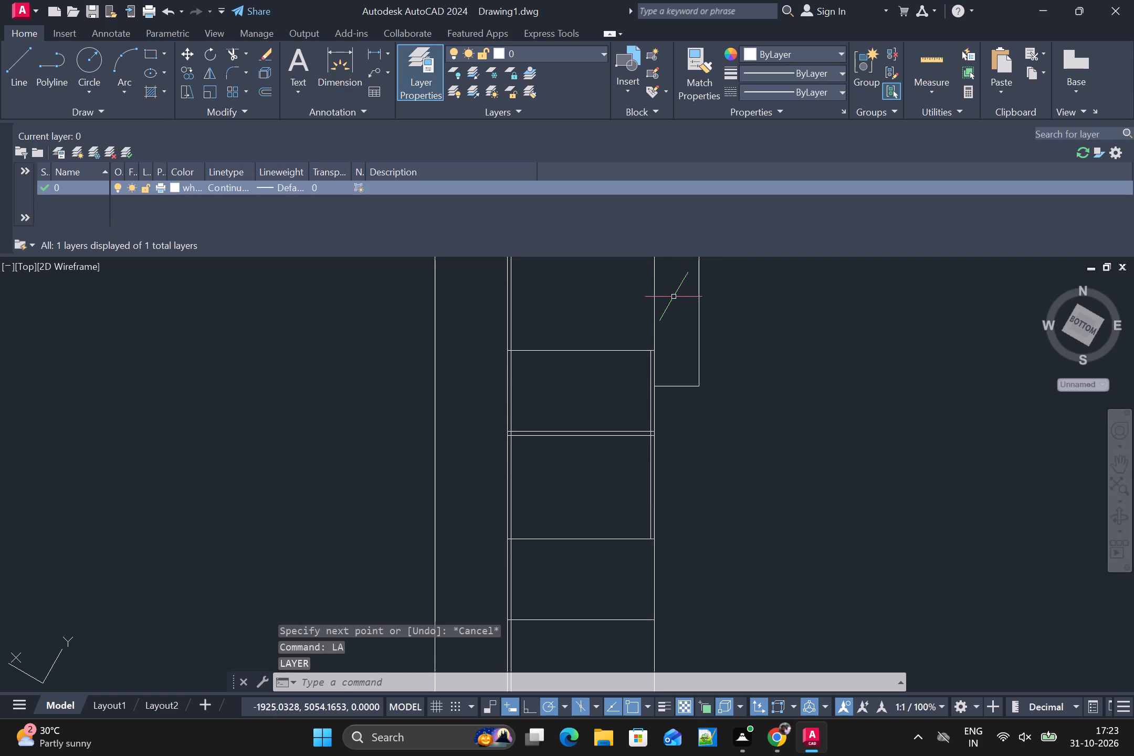
scroll(675, 299, "down", 1)
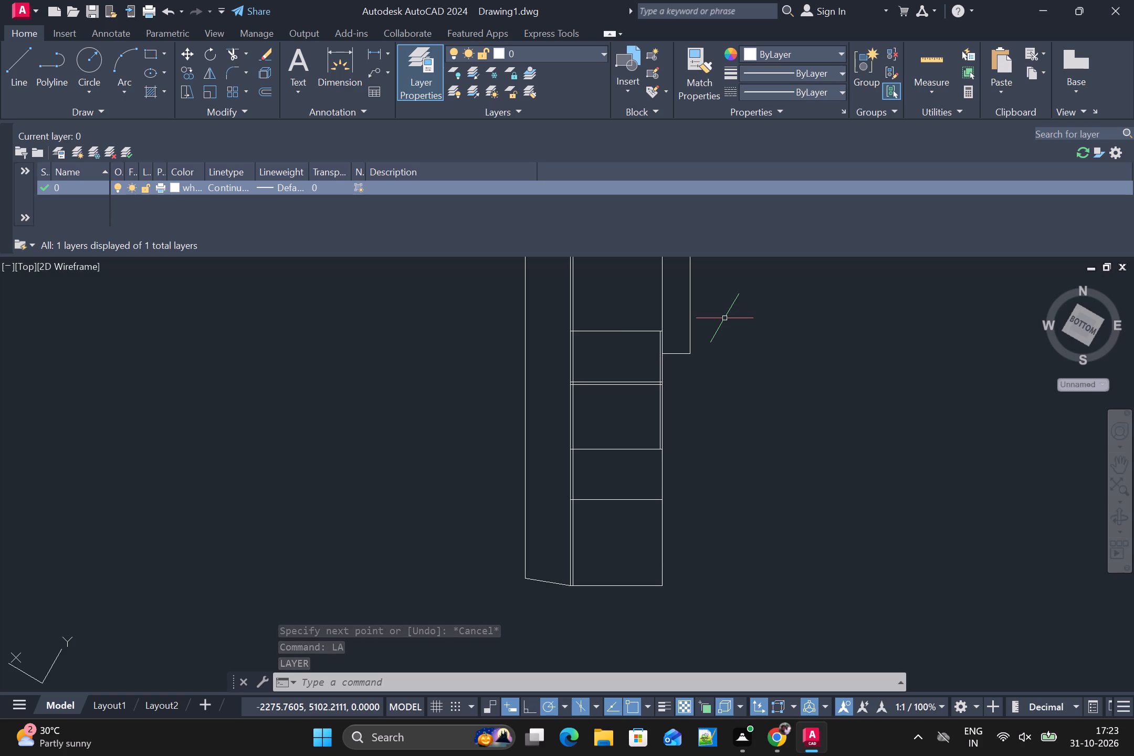
left_click(3, 126)
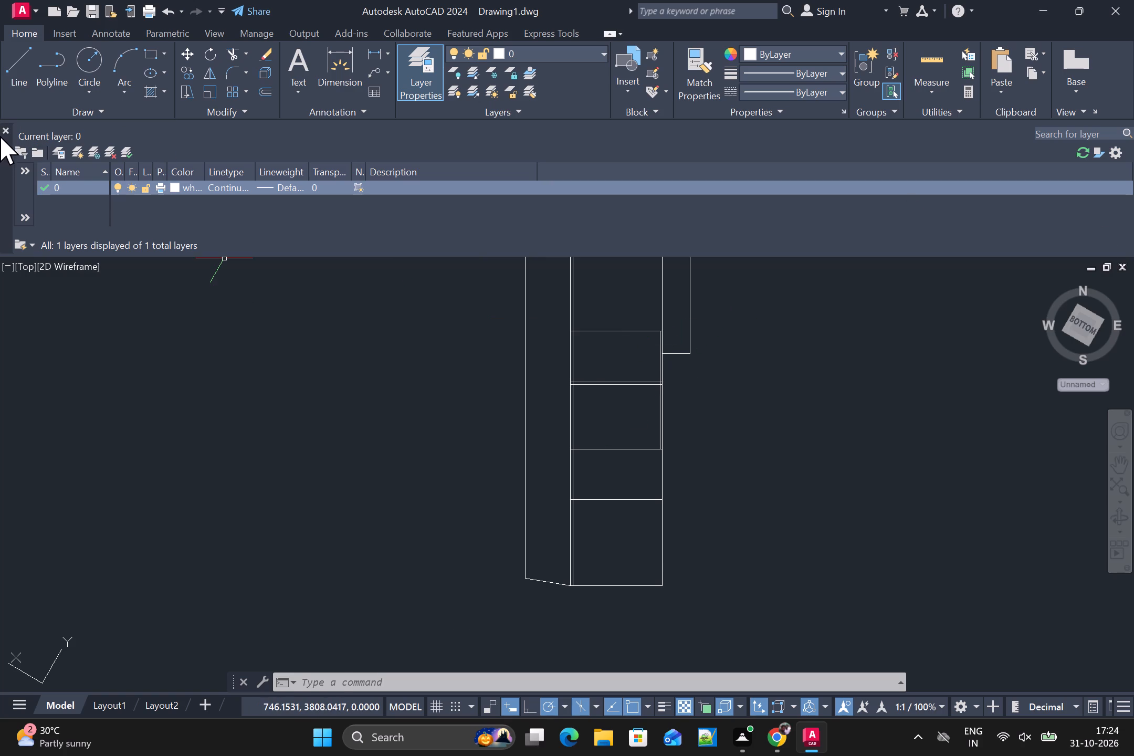
left_click(5, 127)
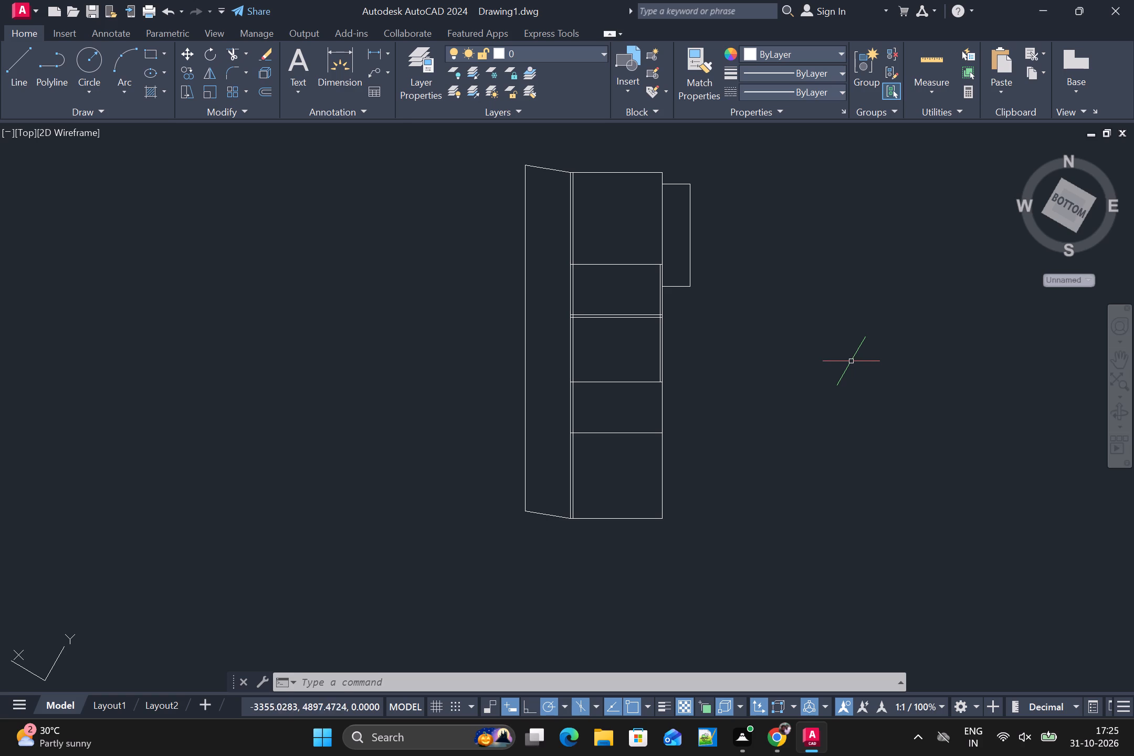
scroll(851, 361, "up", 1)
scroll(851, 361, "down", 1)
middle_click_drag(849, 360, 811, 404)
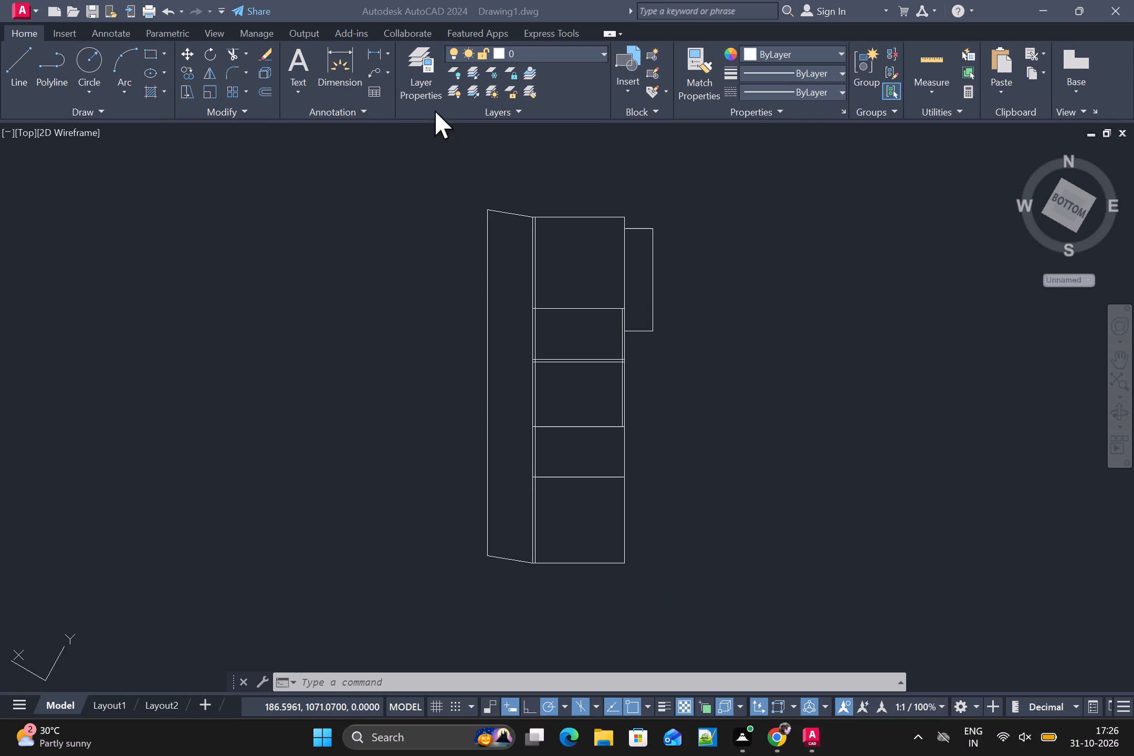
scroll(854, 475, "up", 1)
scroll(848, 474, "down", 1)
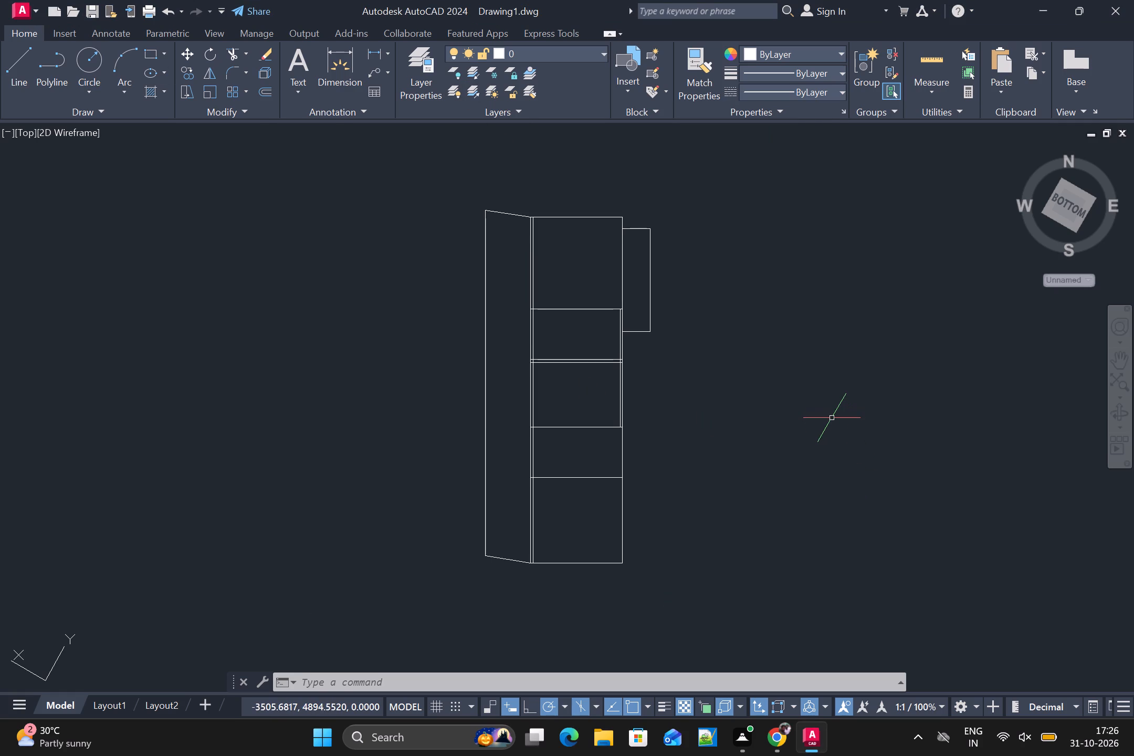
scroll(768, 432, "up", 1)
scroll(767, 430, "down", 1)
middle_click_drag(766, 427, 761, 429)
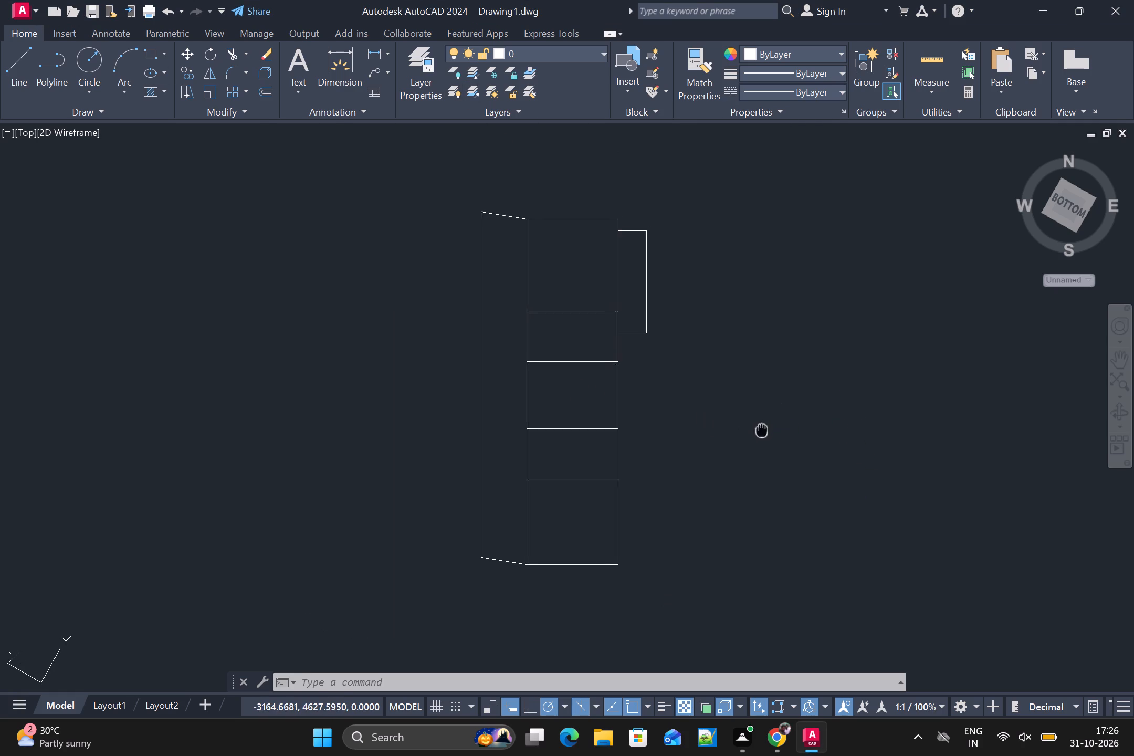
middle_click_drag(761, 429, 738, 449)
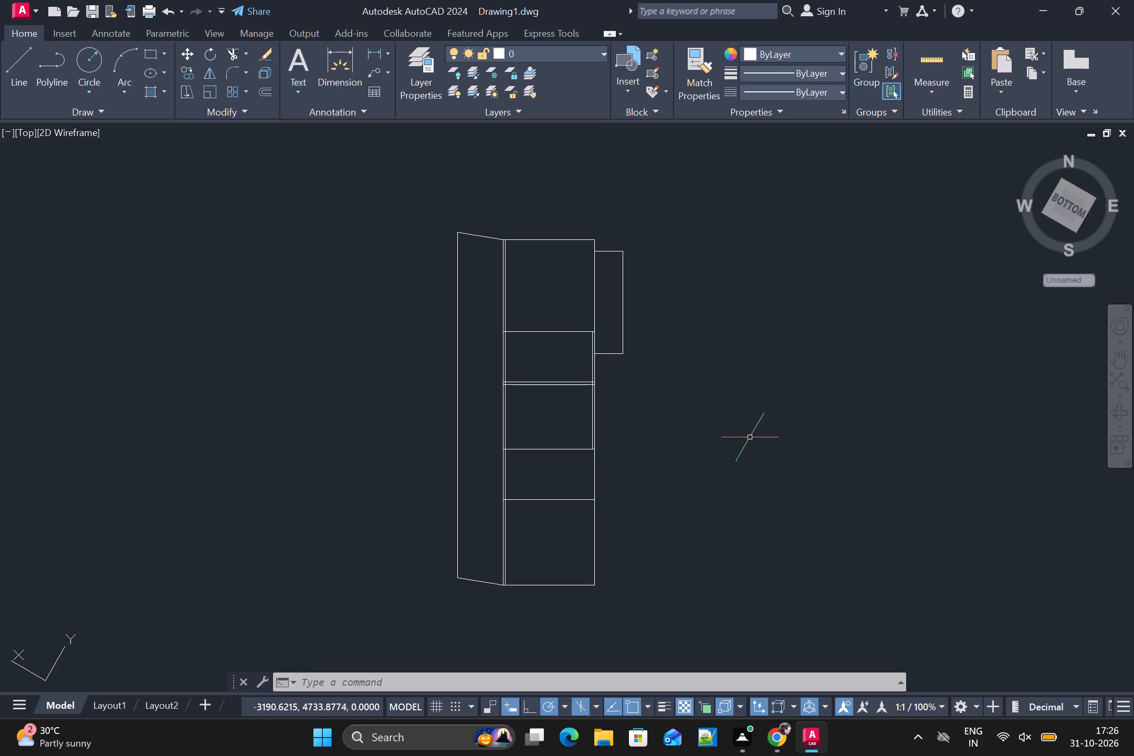
Examine the tall unit from the back, front and home viewpoints, finishing on the top view.
left_click(1081, 177)
left_click(1072, 177)
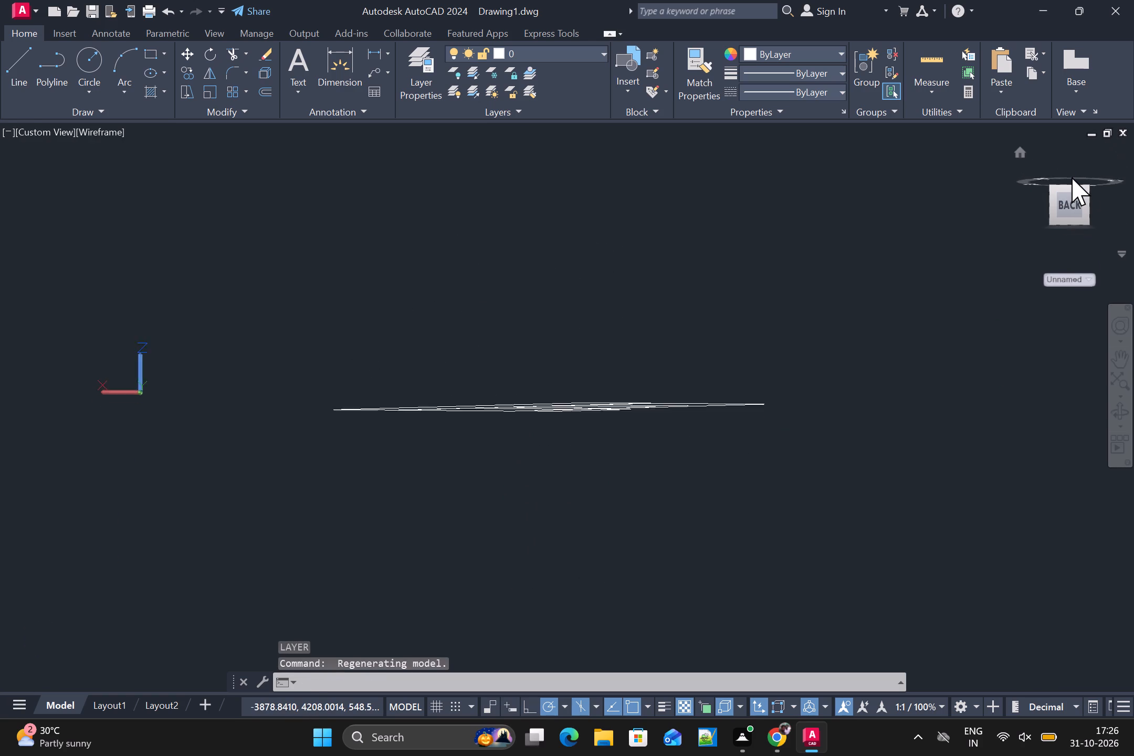
left_click(1074, 199)
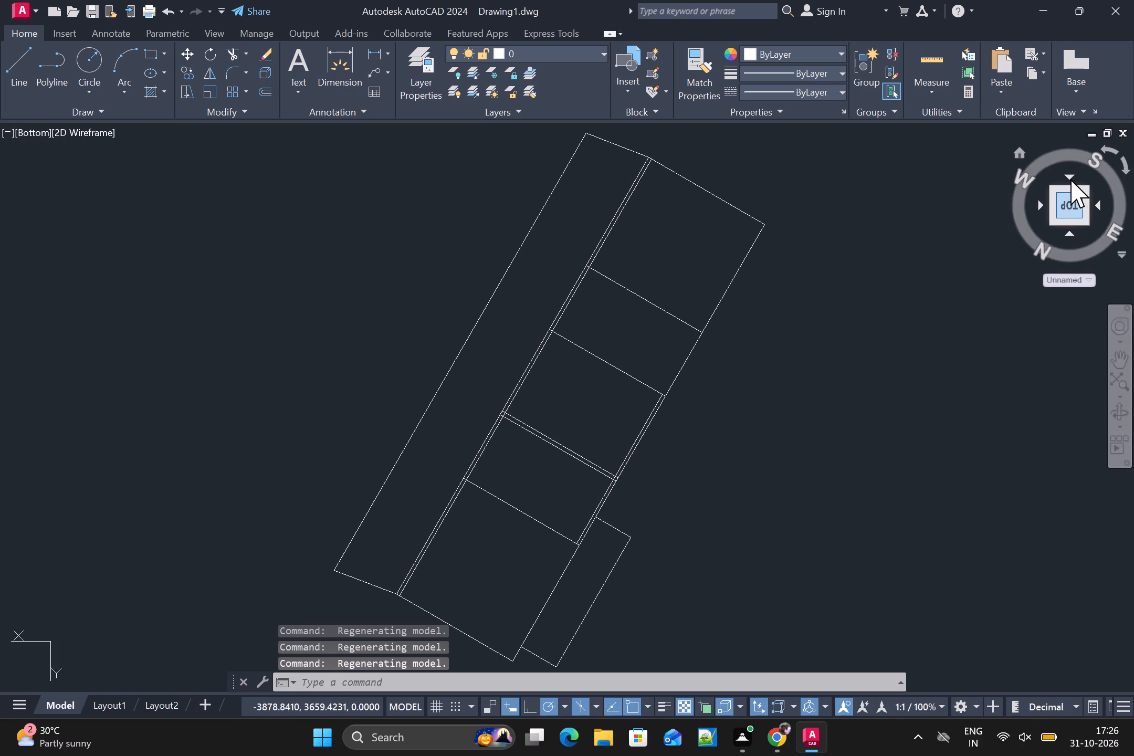
left_click(1090, 161)
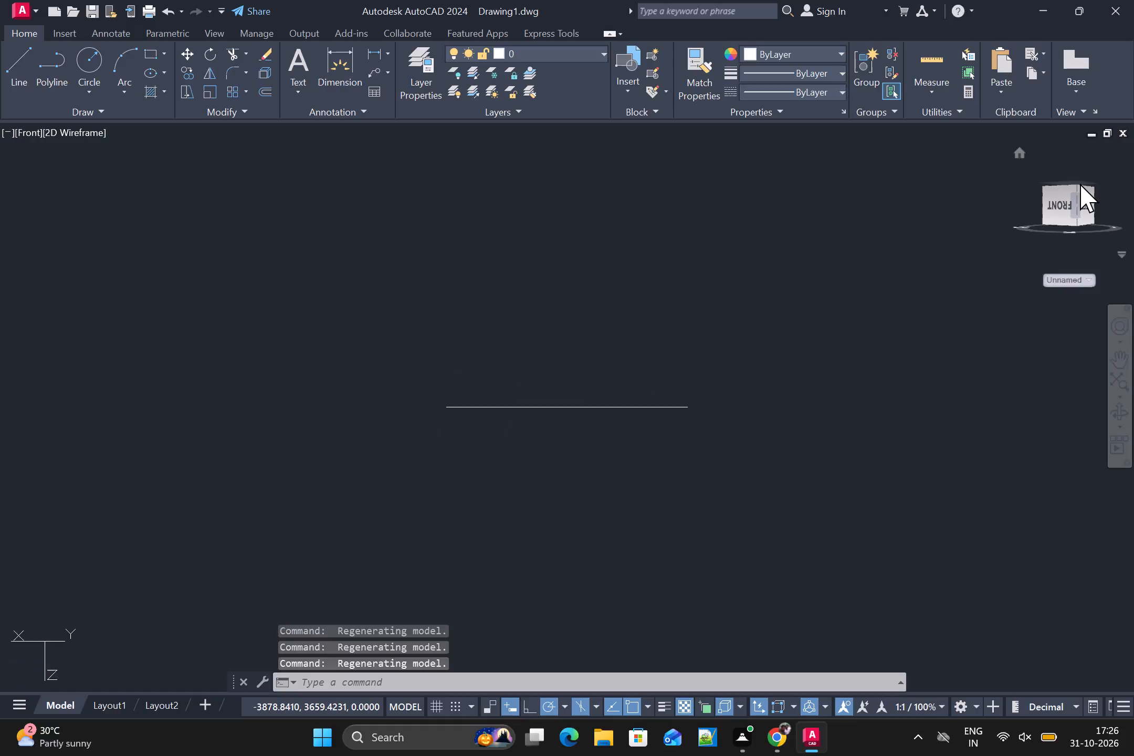
left_click(1122, 256)
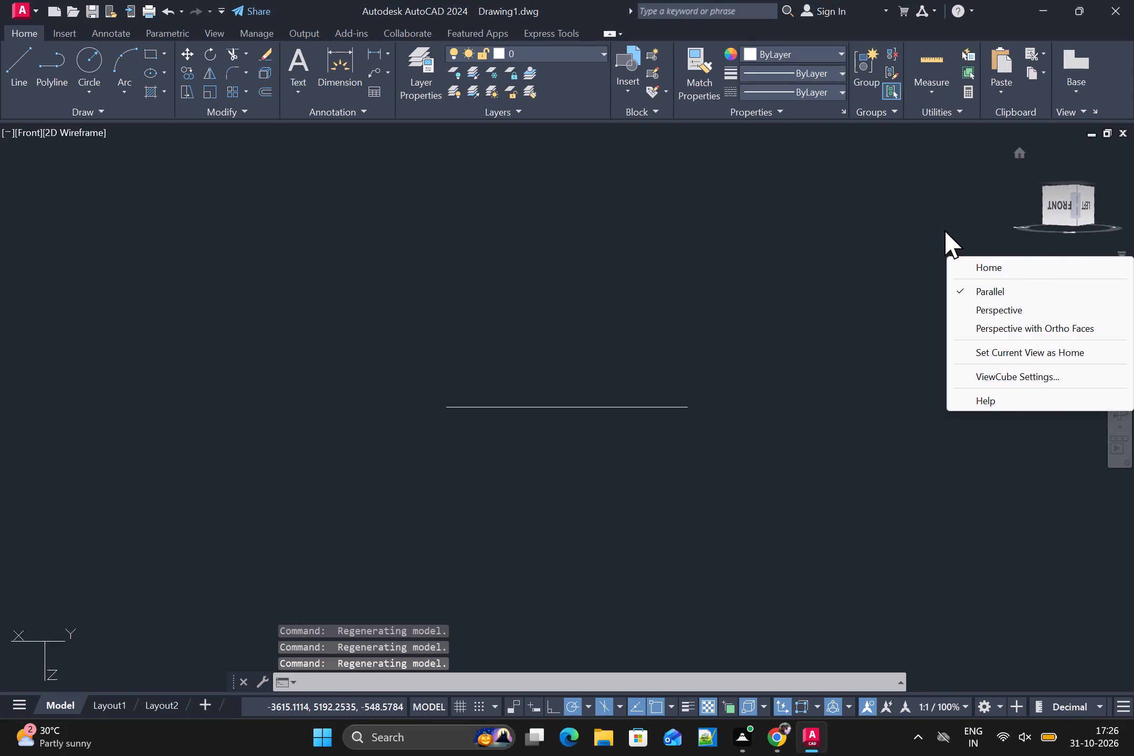
left_click(944, 226)
left_click(1019, 152)
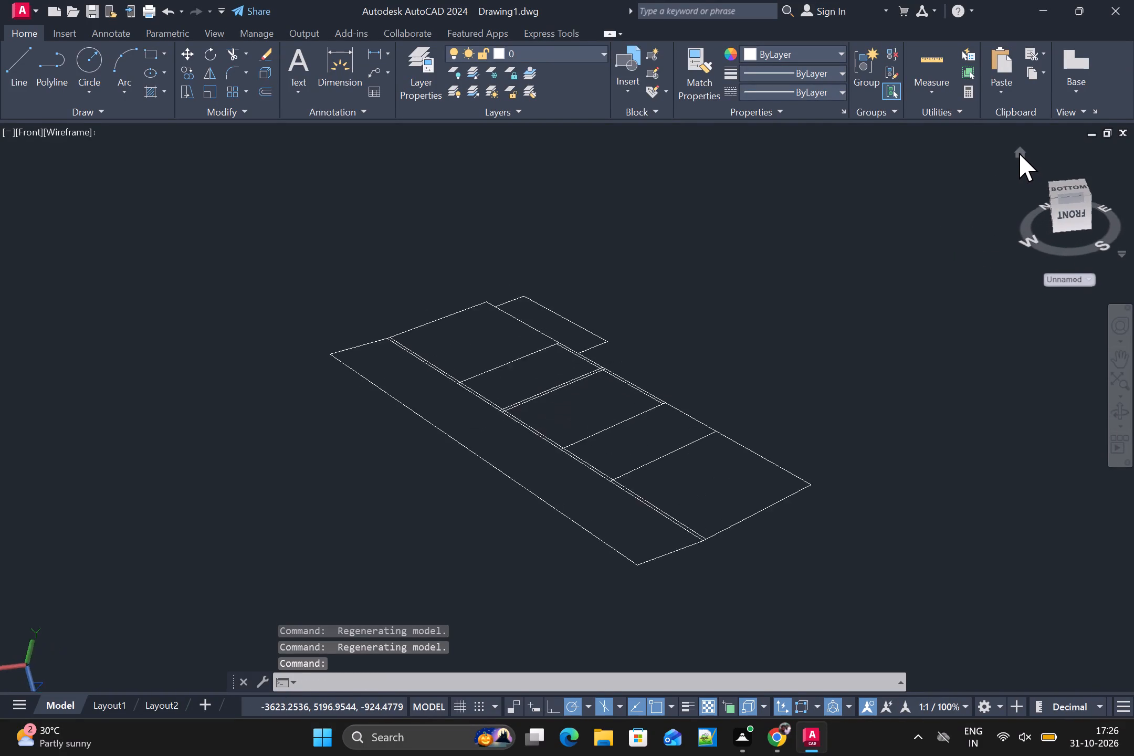
left_click(1080, 218)
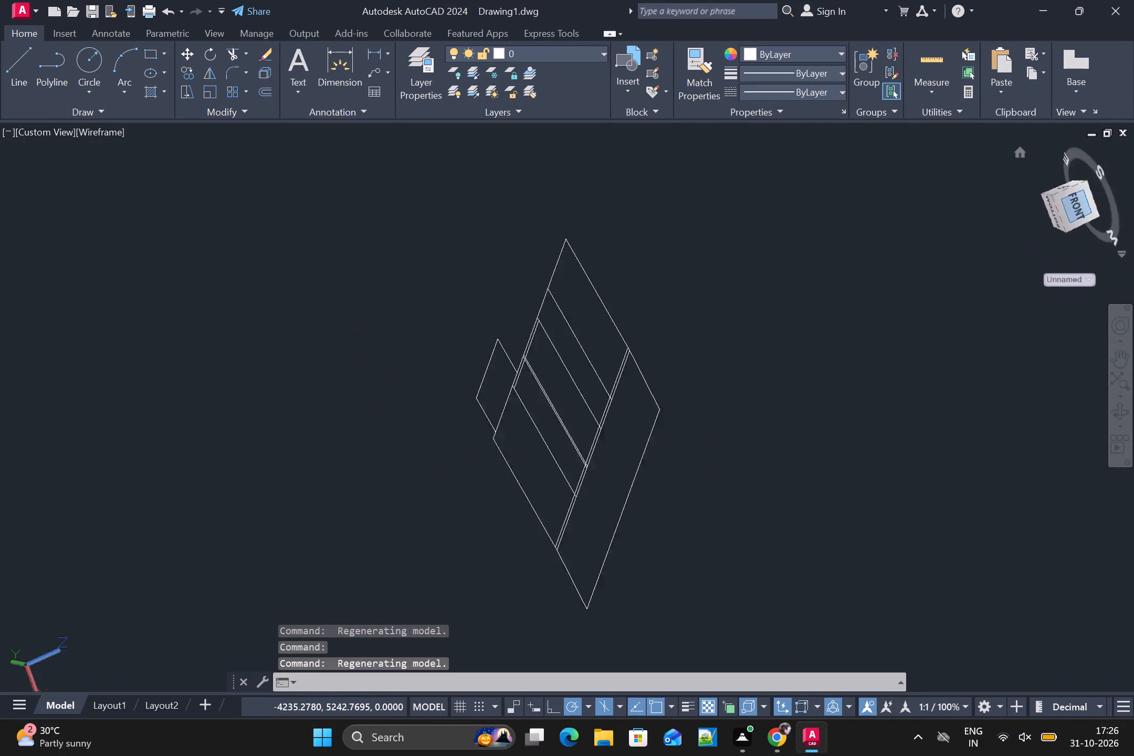
left_click(1070, 174)
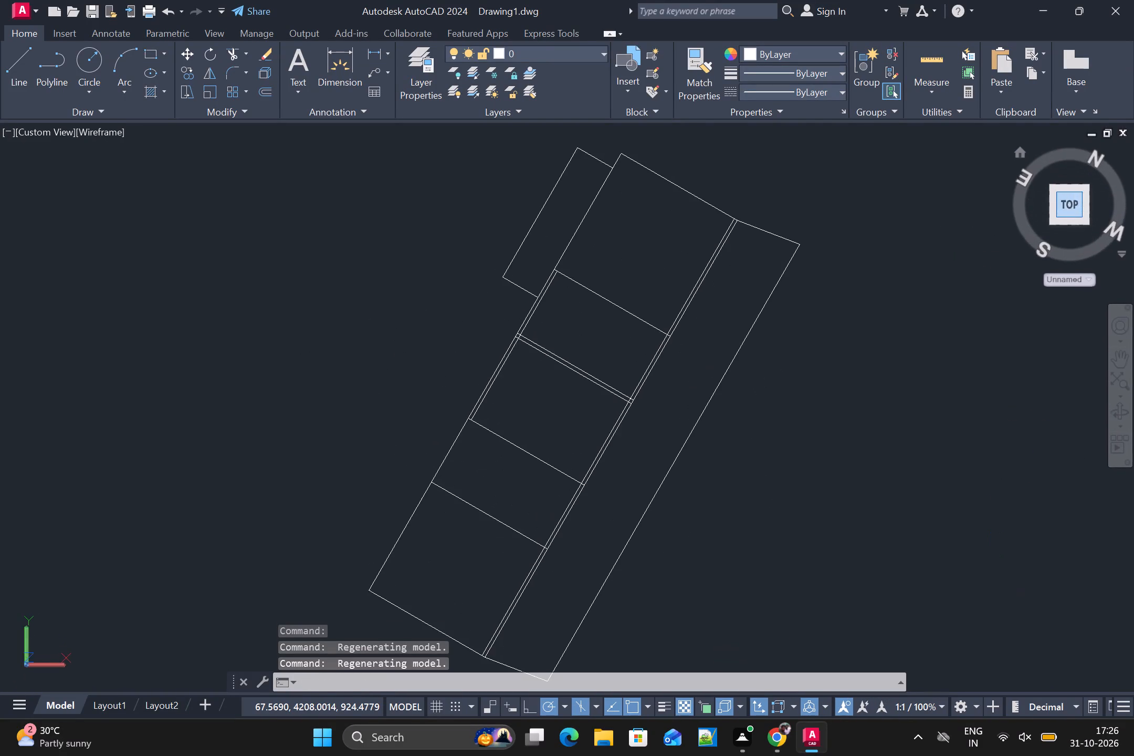
left_click(1070, 200)
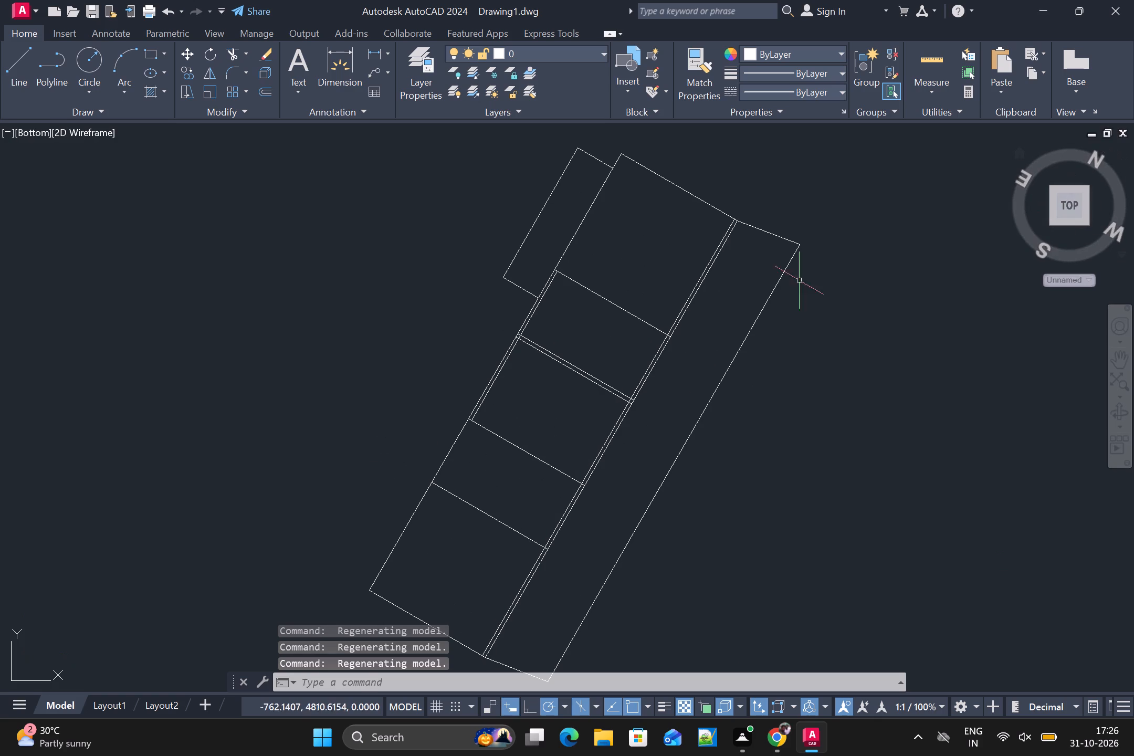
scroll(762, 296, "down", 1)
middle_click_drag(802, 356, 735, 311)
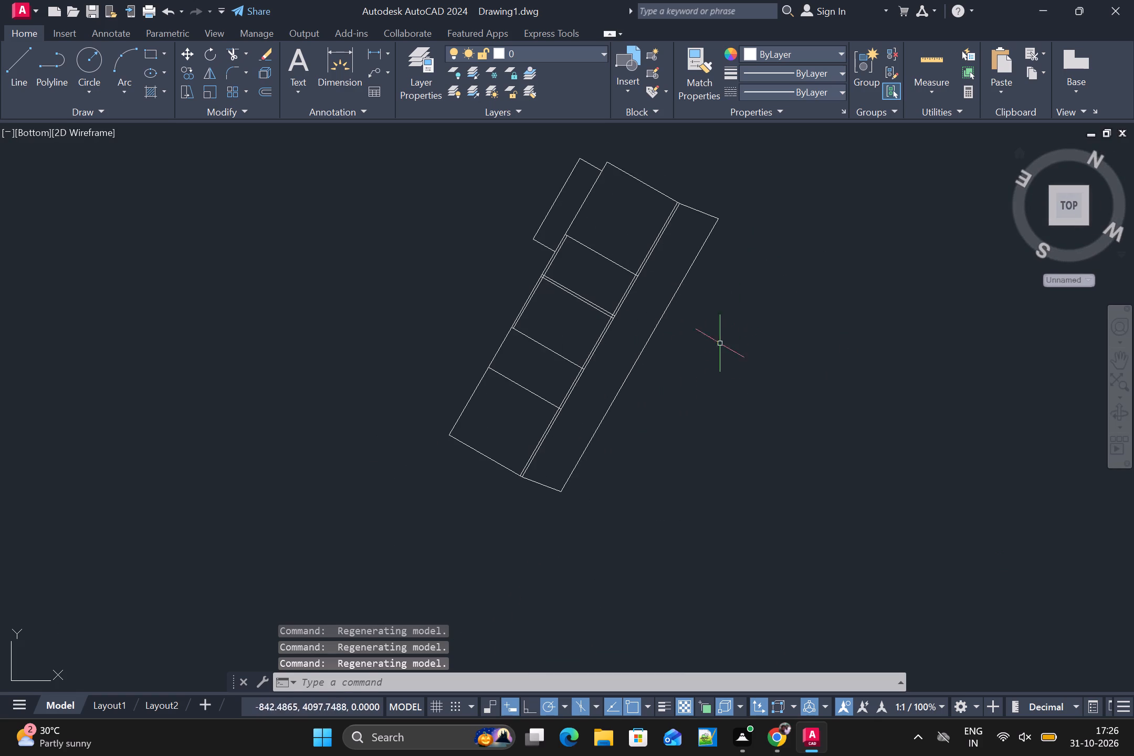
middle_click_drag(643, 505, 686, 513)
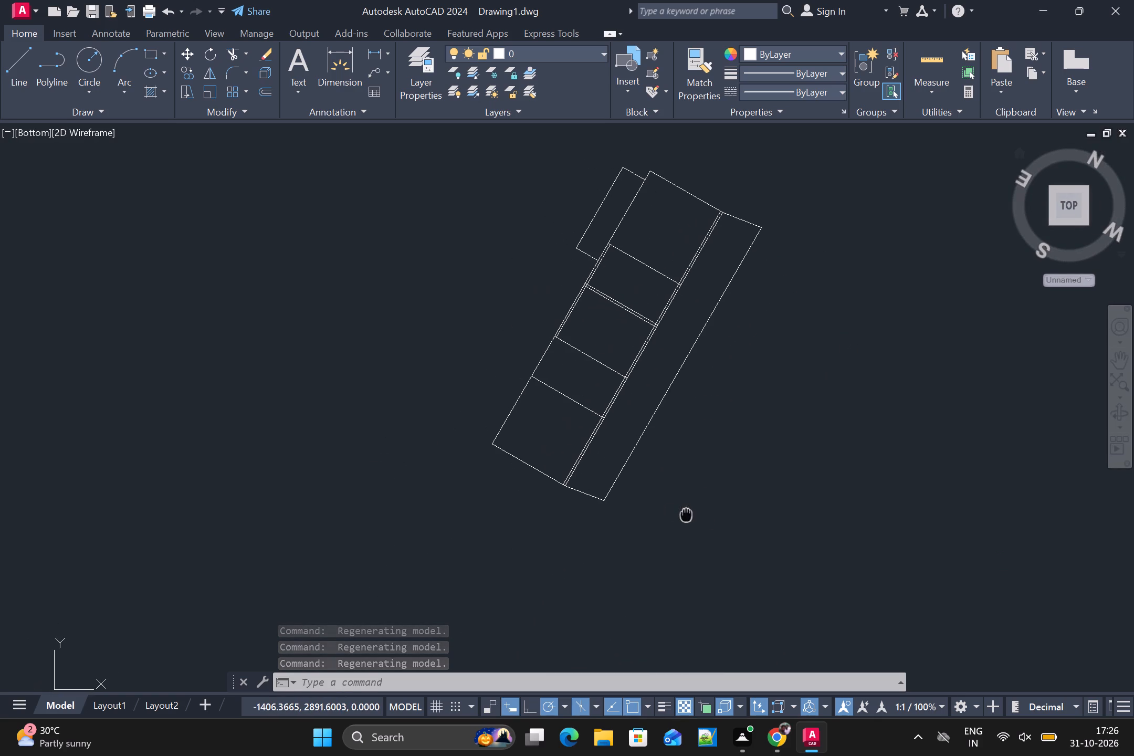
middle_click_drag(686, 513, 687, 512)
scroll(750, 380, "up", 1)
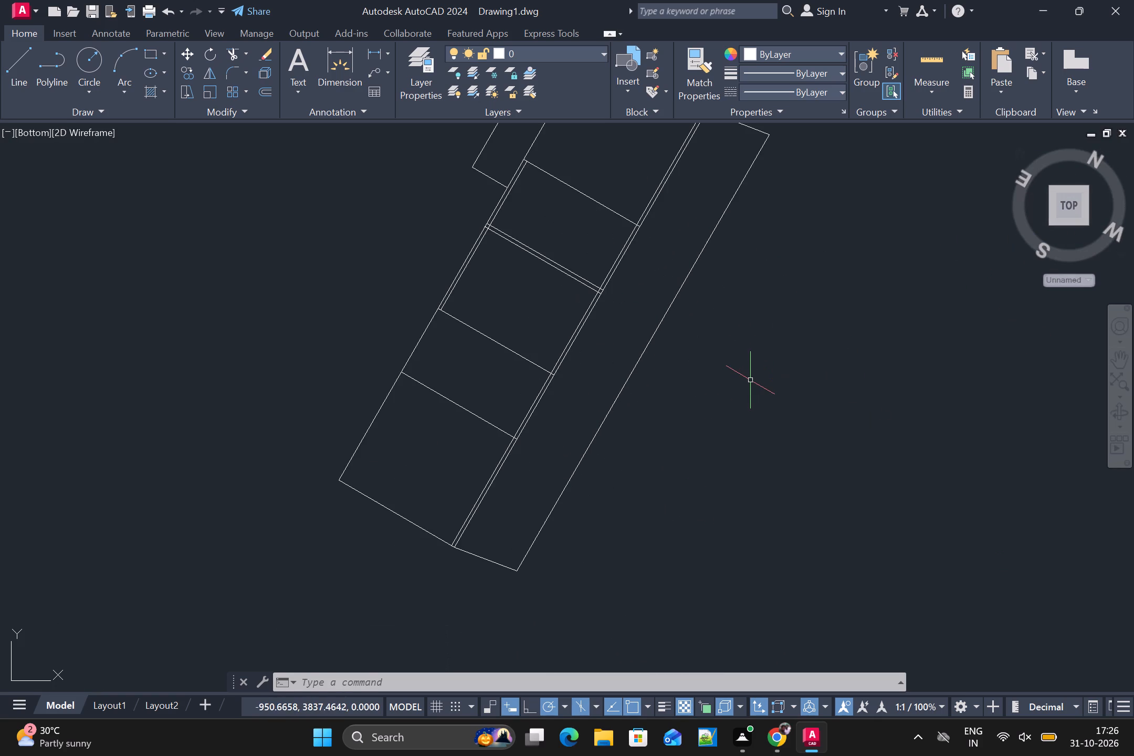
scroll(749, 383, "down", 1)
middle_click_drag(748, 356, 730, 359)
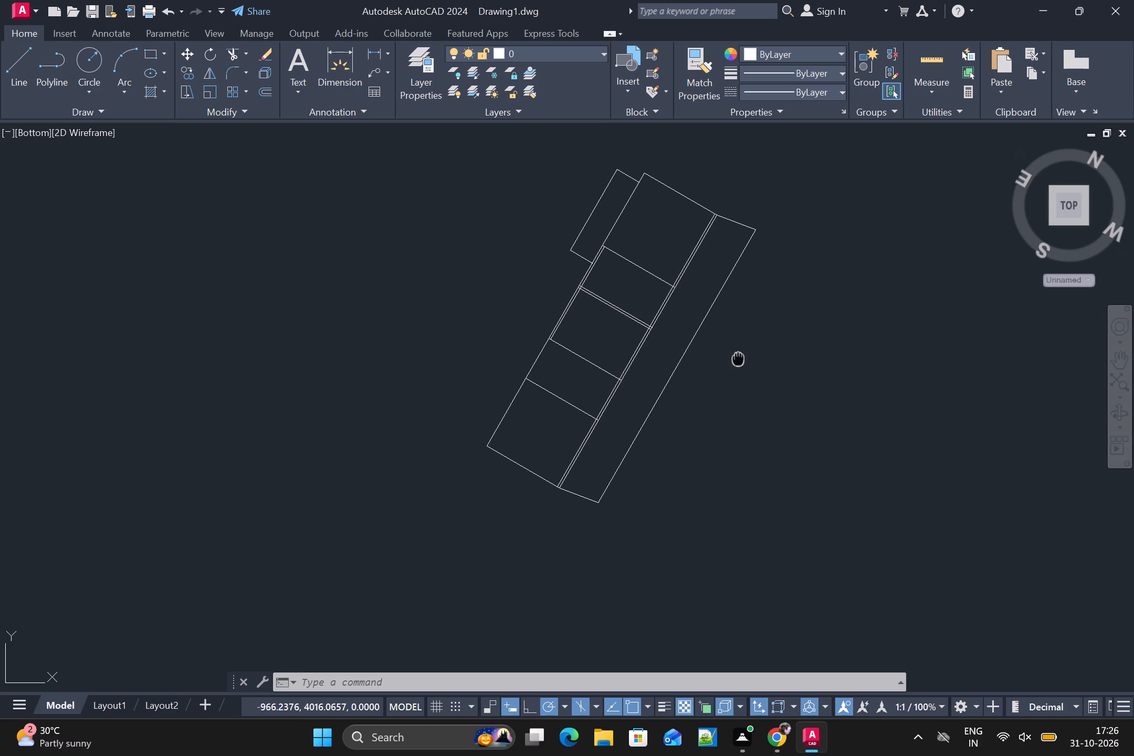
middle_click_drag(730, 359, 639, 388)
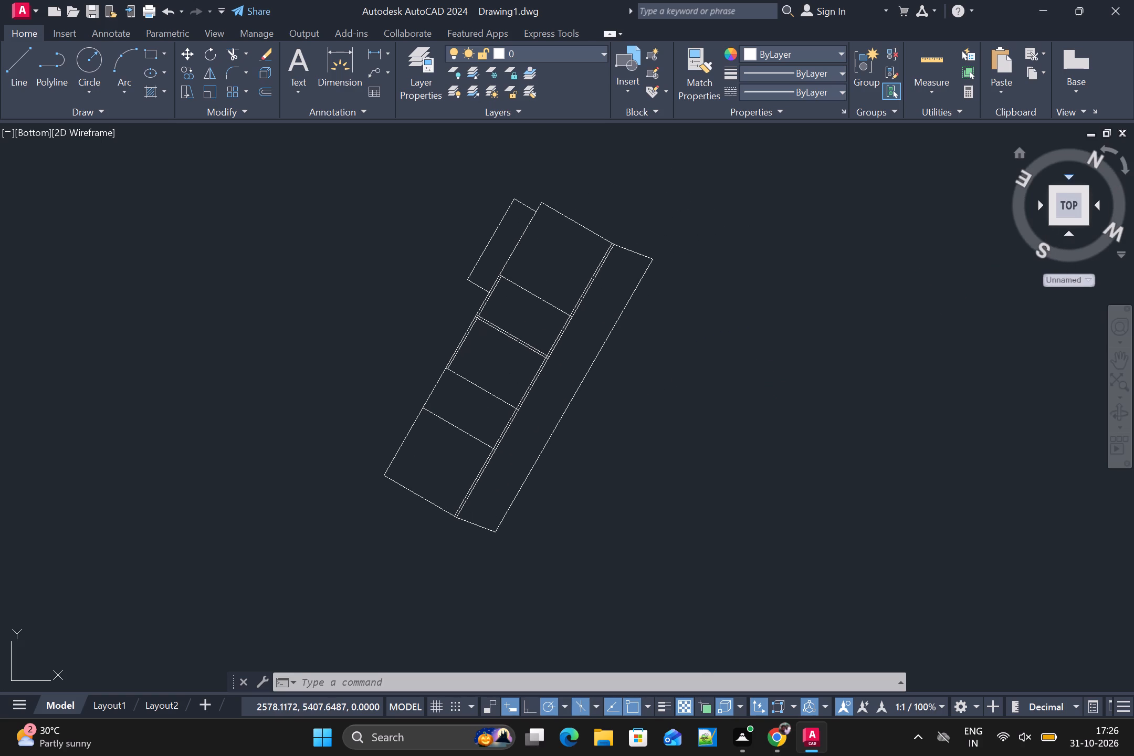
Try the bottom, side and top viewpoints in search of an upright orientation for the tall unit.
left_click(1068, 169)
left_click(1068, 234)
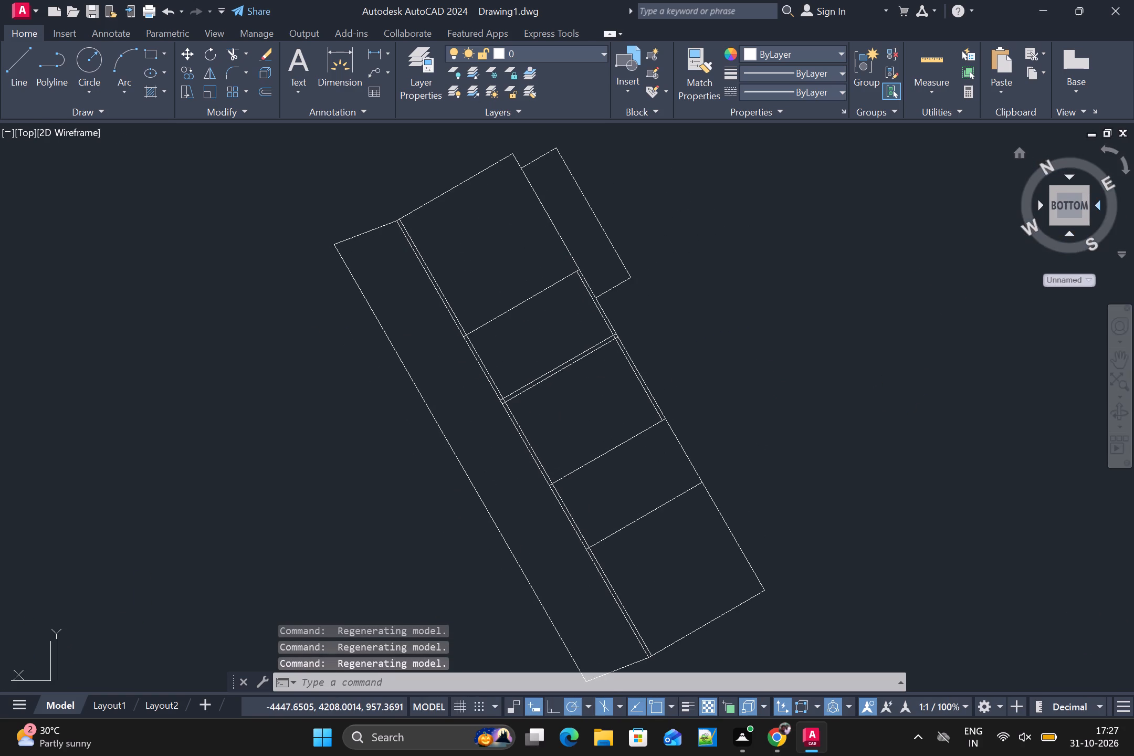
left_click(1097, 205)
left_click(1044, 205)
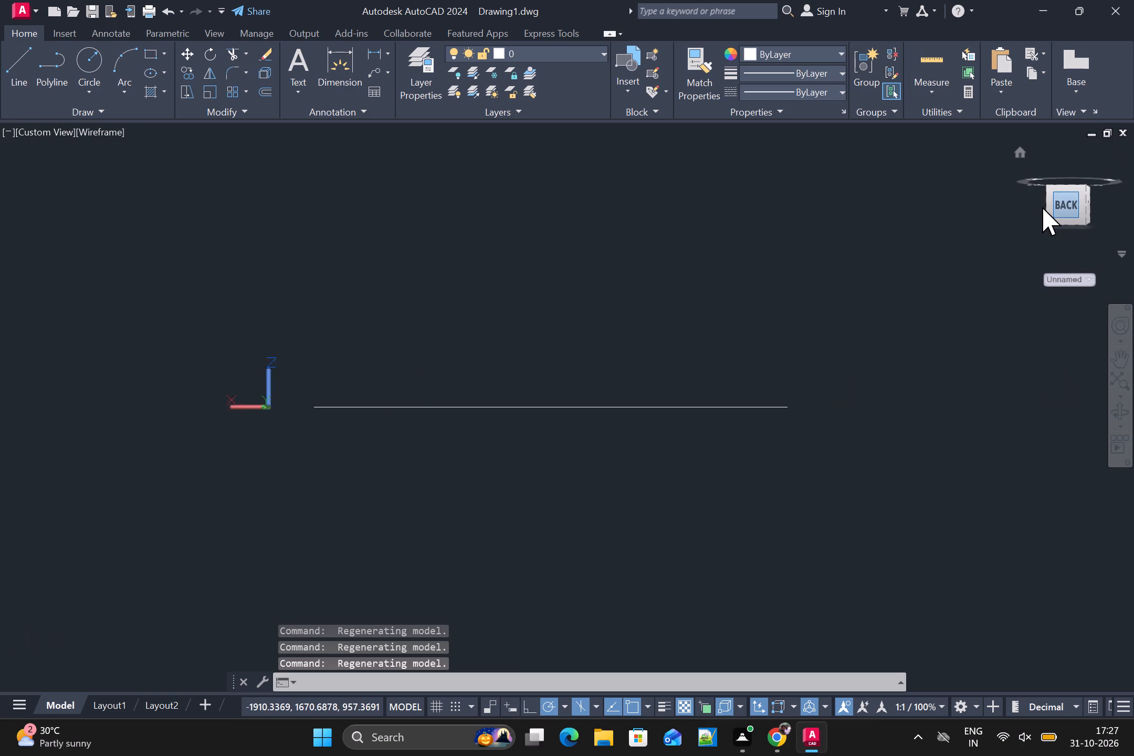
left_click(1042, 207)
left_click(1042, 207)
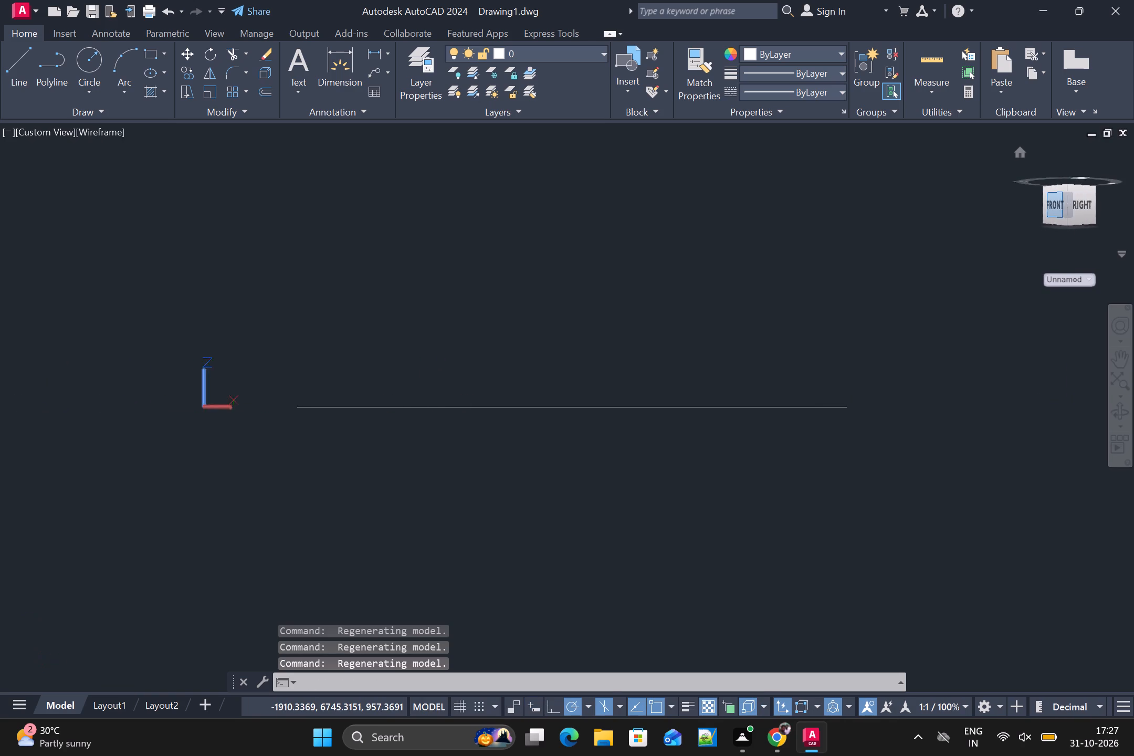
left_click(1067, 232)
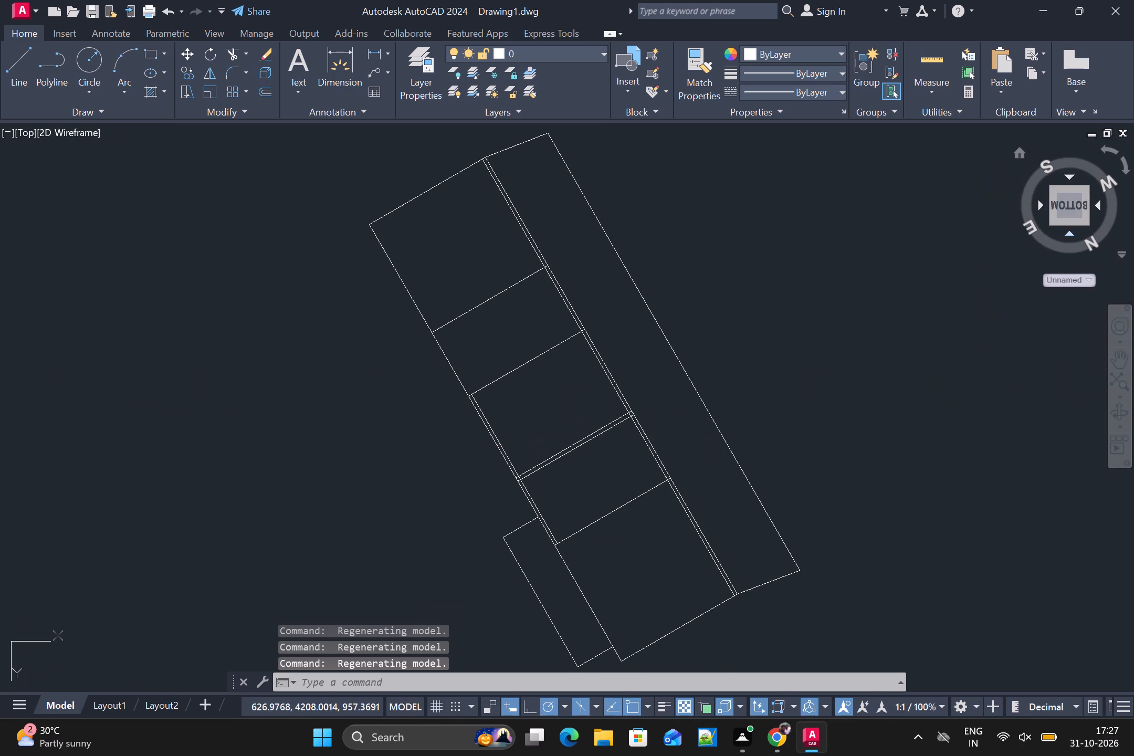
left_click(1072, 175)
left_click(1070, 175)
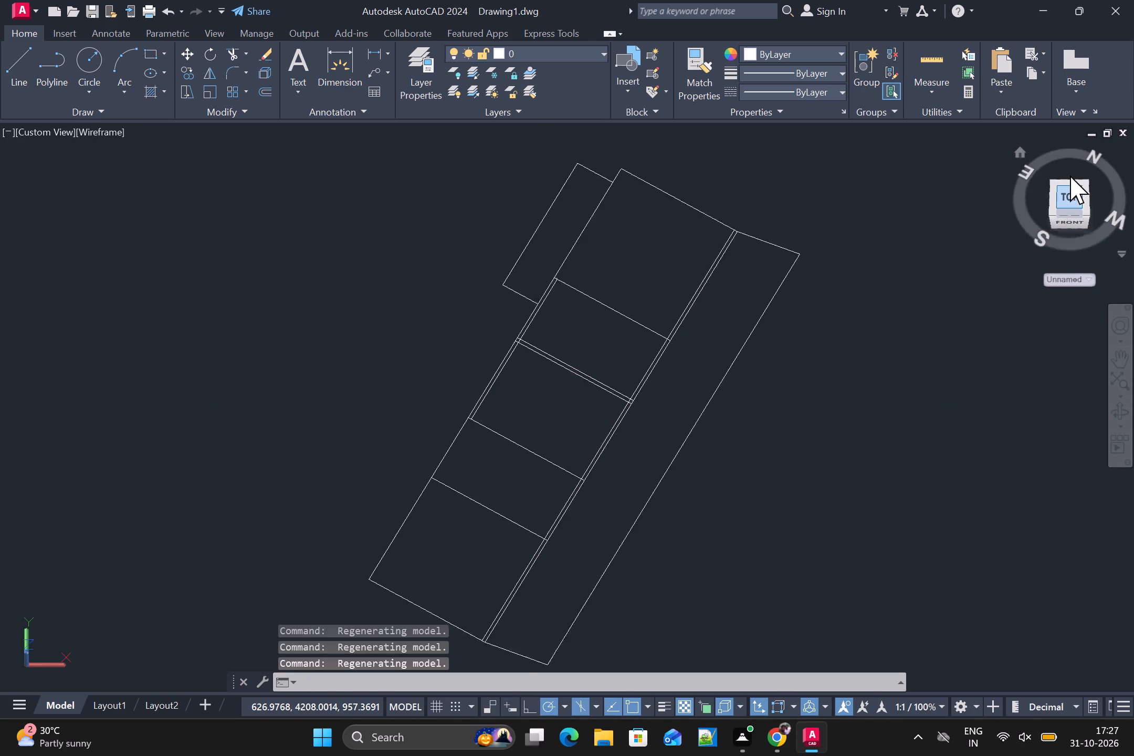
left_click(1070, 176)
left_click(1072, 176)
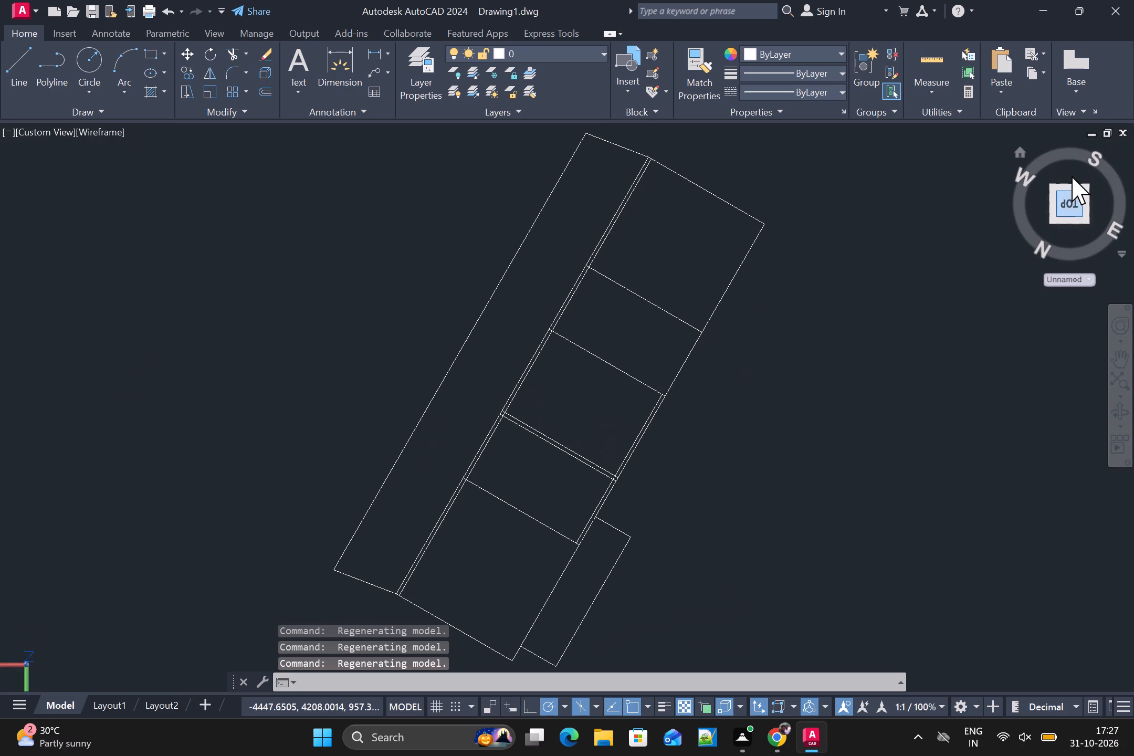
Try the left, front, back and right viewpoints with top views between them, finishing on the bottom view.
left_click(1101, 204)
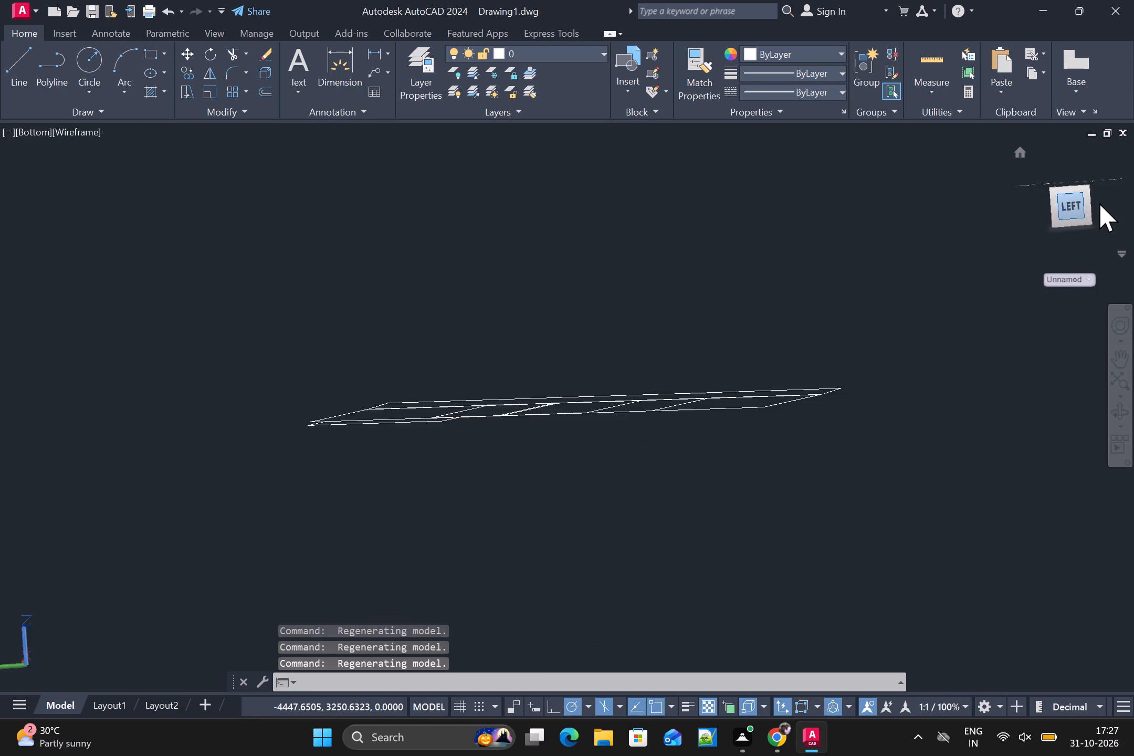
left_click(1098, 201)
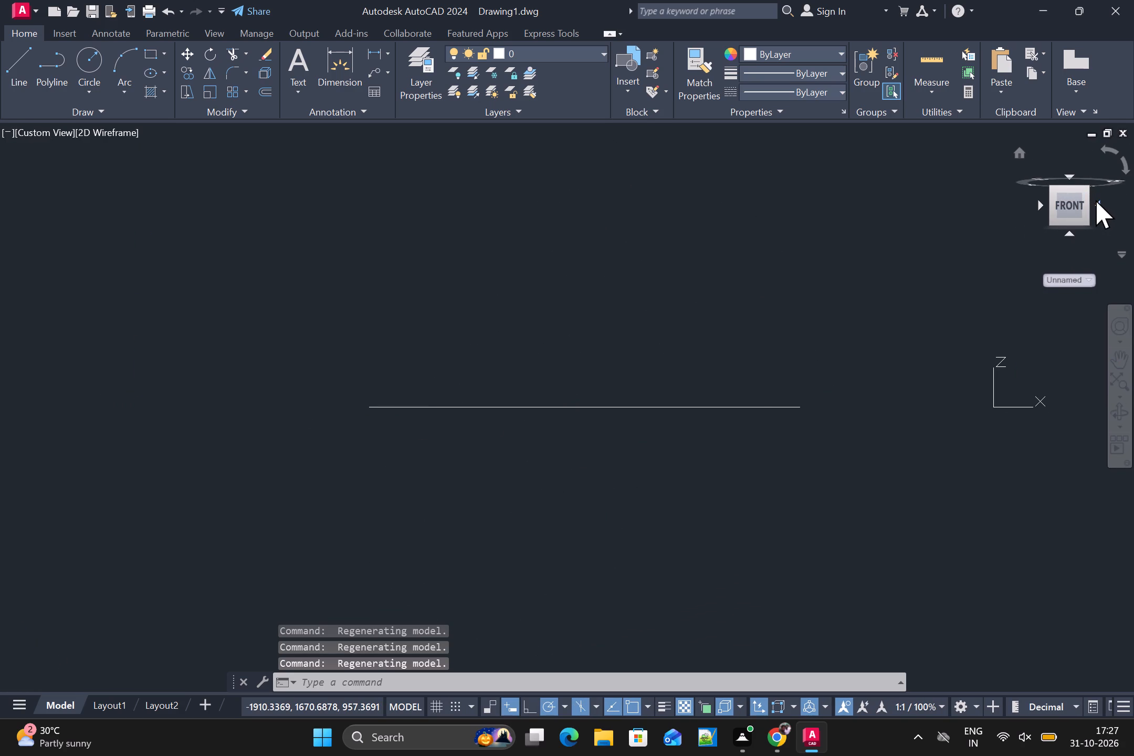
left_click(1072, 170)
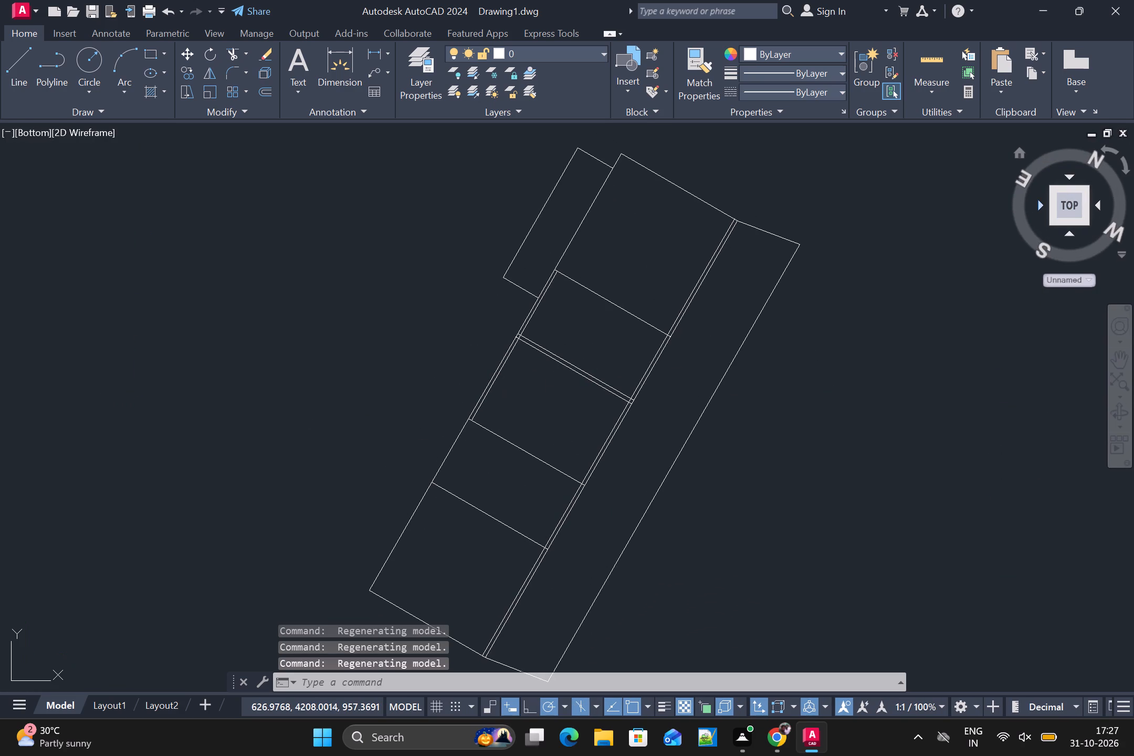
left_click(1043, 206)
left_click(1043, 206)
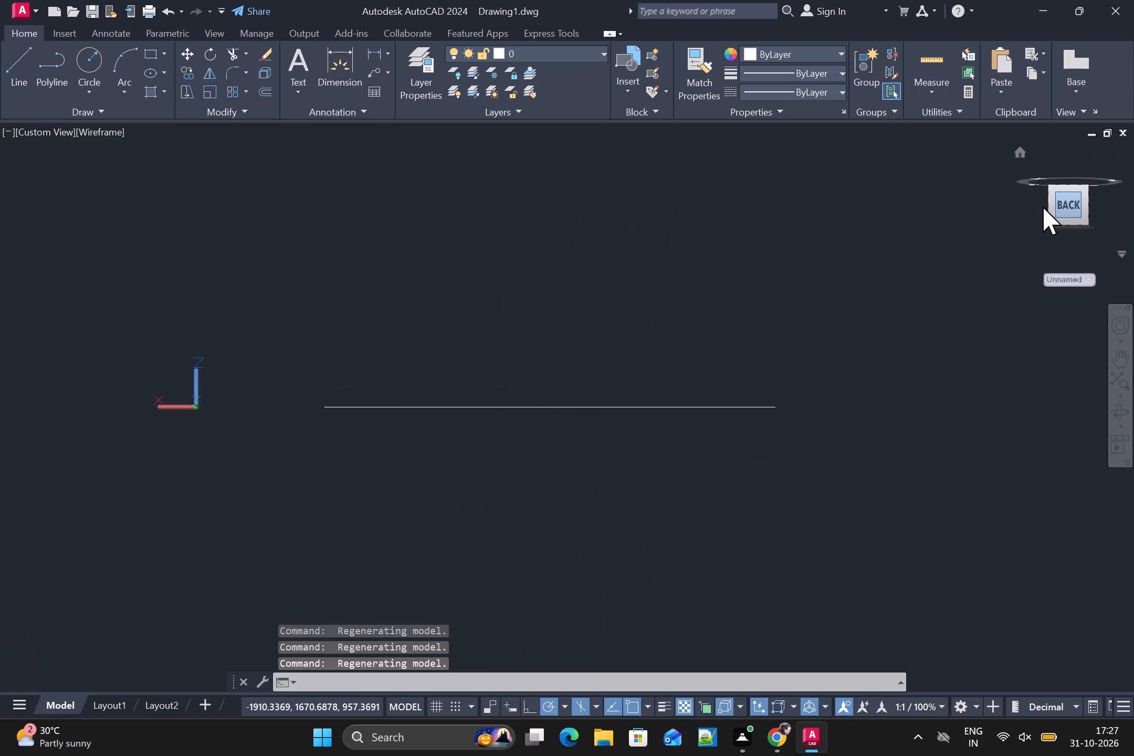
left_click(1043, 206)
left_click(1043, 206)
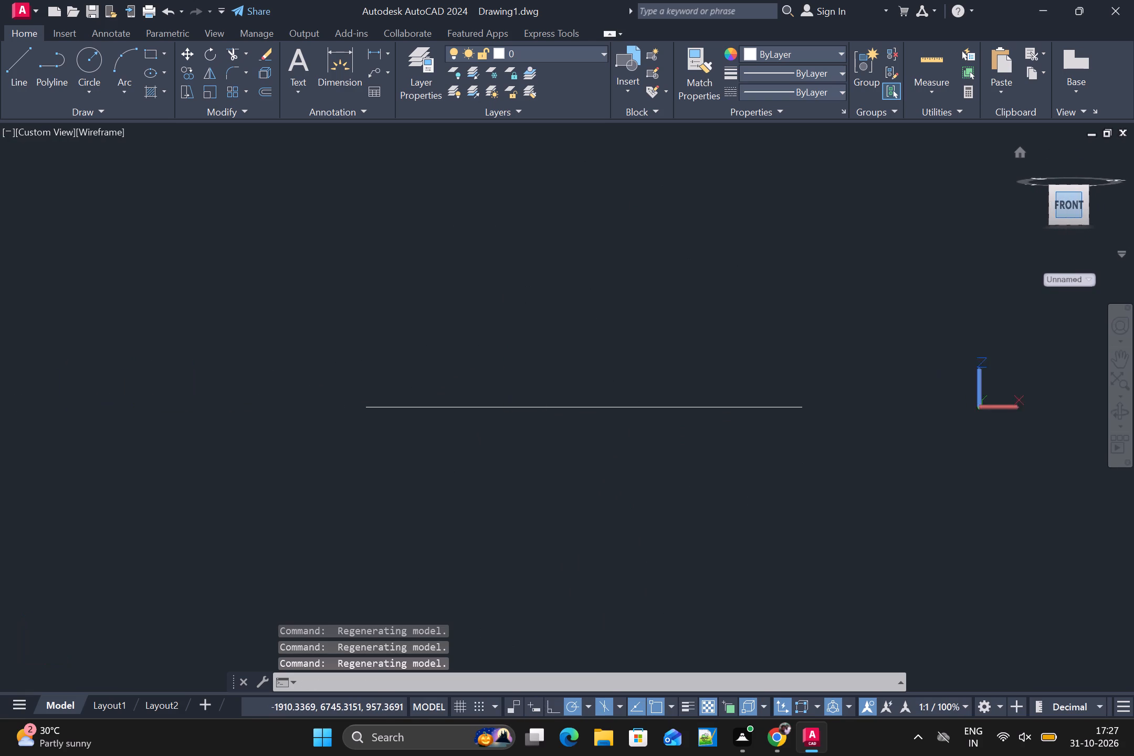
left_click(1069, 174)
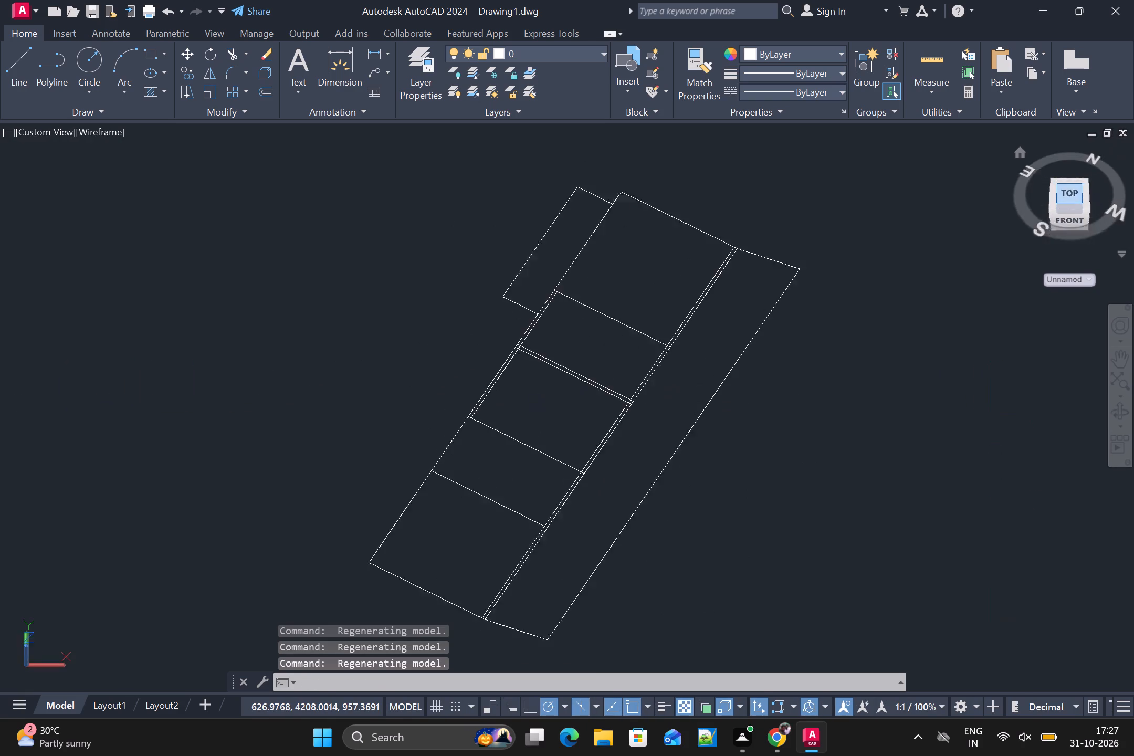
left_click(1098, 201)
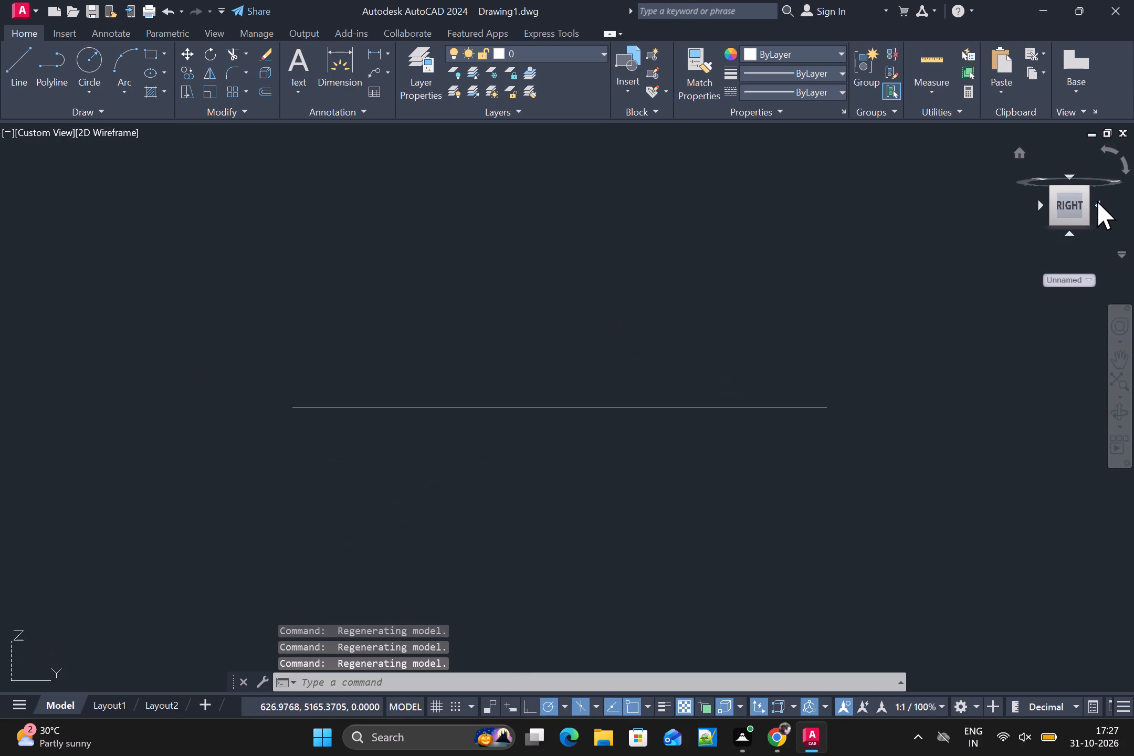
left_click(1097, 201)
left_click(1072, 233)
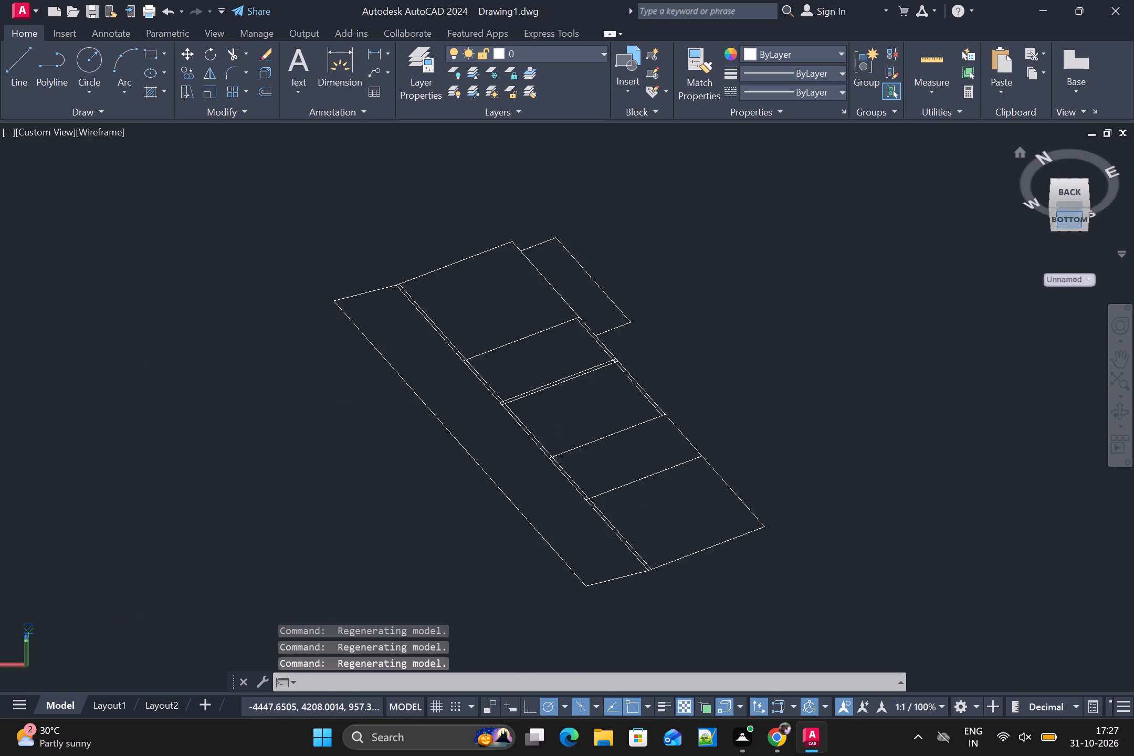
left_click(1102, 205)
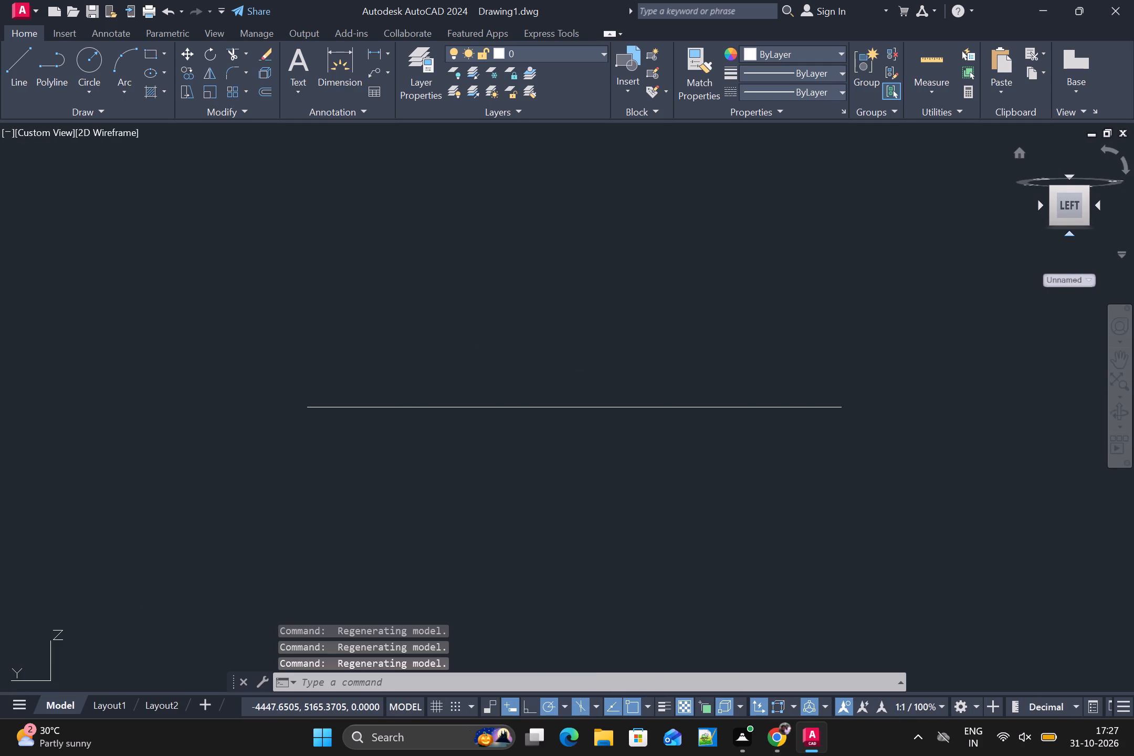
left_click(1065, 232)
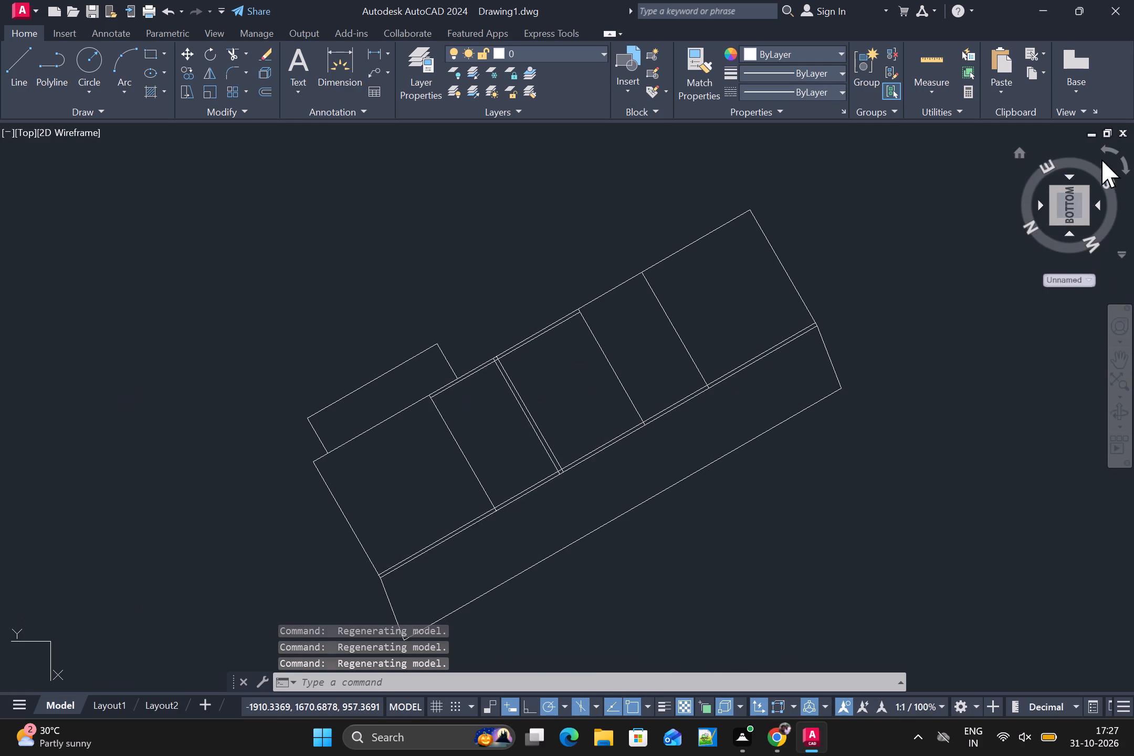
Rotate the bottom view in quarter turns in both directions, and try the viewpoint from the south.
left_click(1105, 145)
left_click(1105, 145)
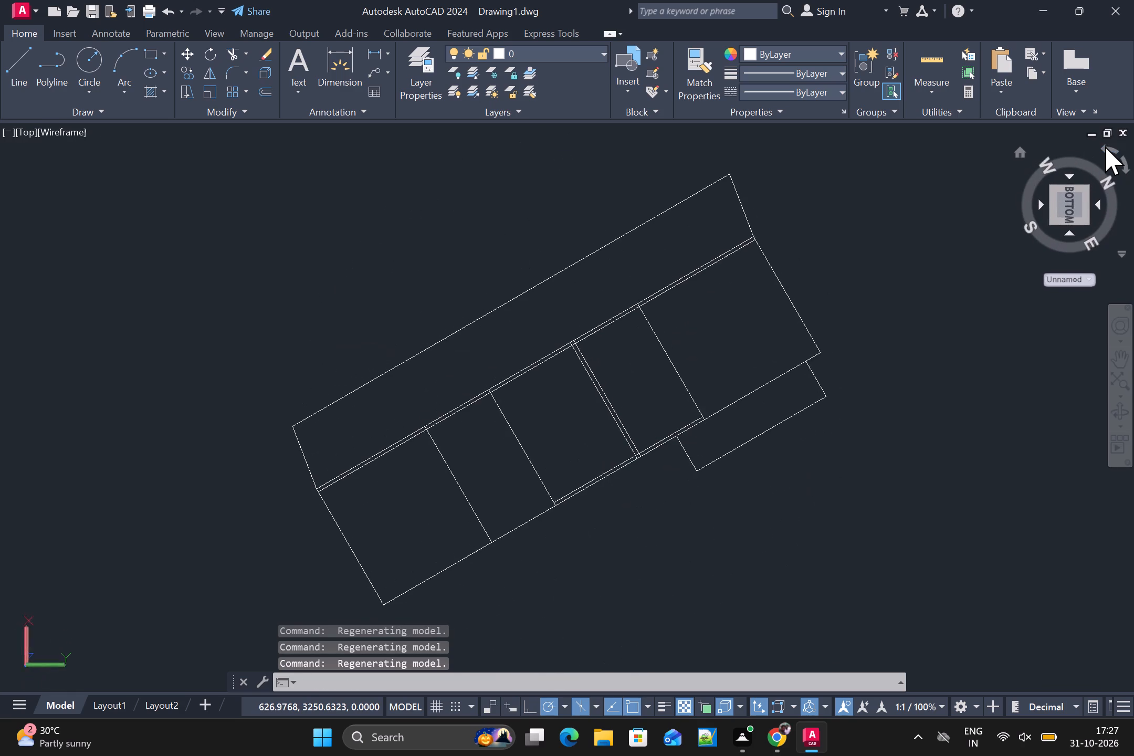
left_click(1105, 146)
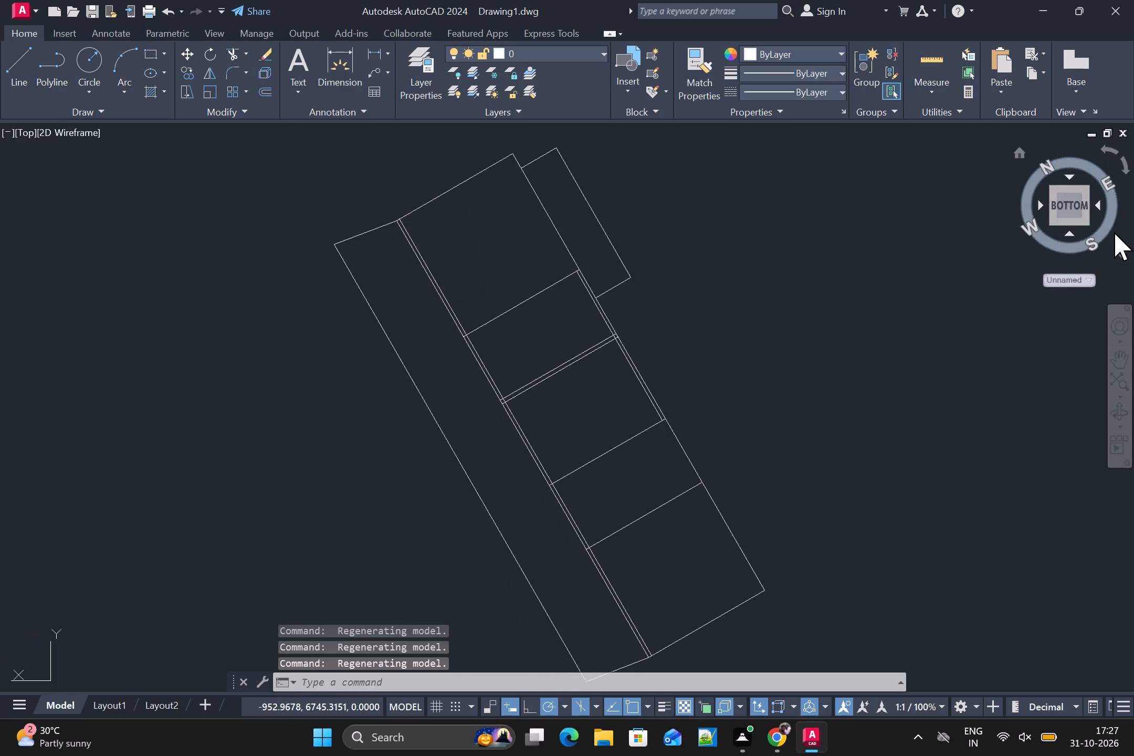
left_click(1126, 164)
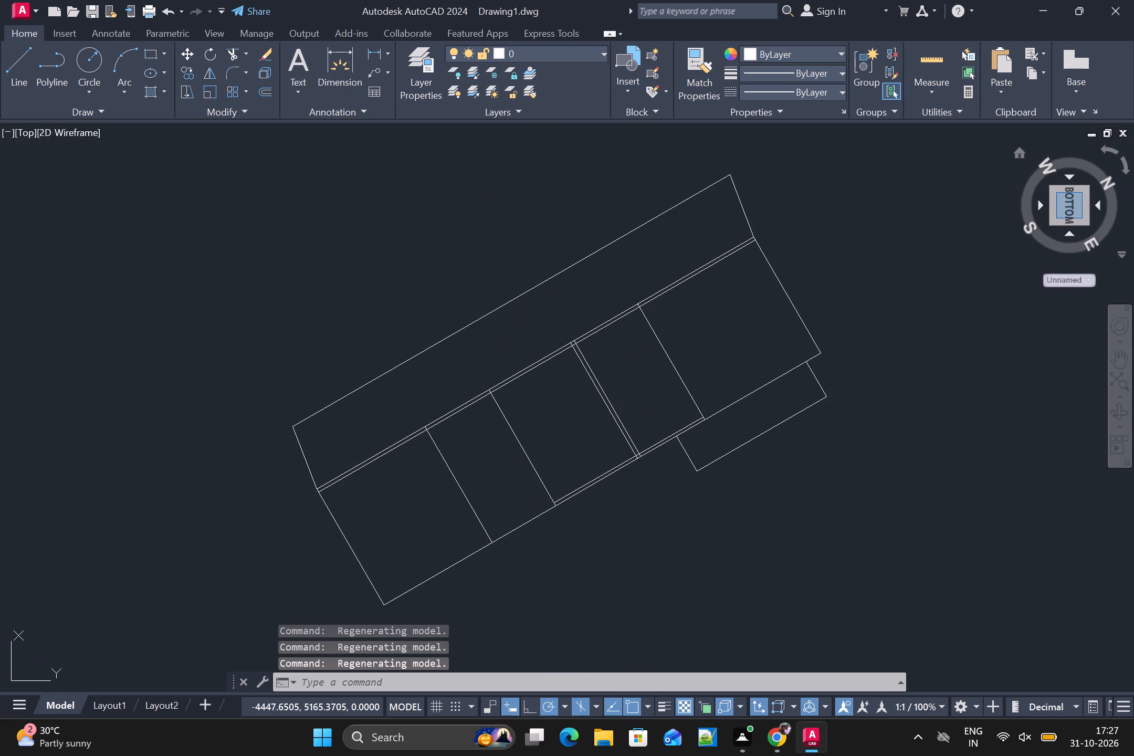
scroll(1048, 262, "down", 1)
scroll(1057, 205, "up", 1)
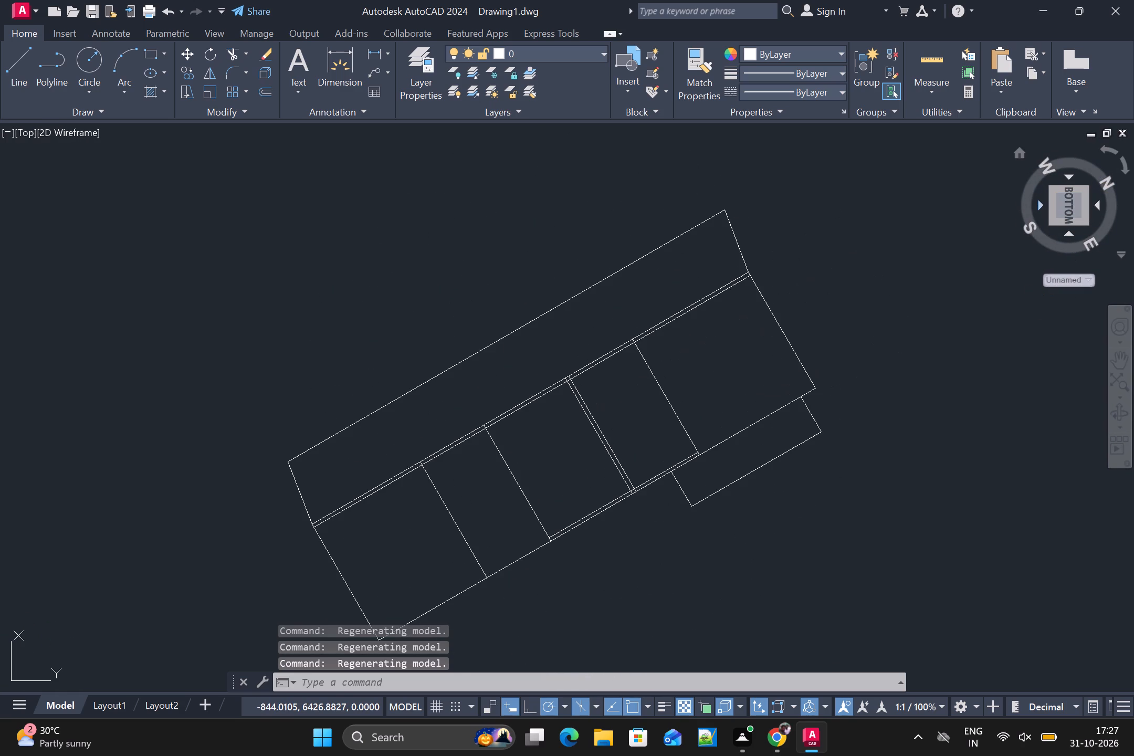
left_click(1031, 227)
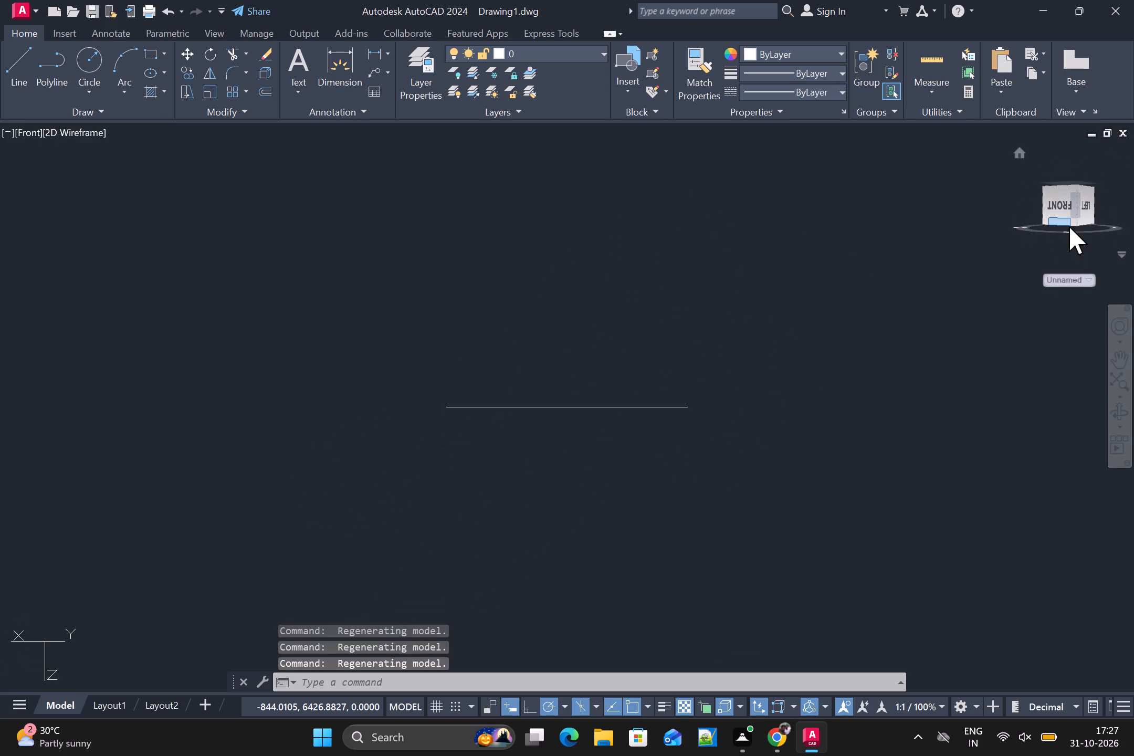
Undo the series of viewpoint changes until the tall unit stands upright in the original plan view.
key("ctrl+z")
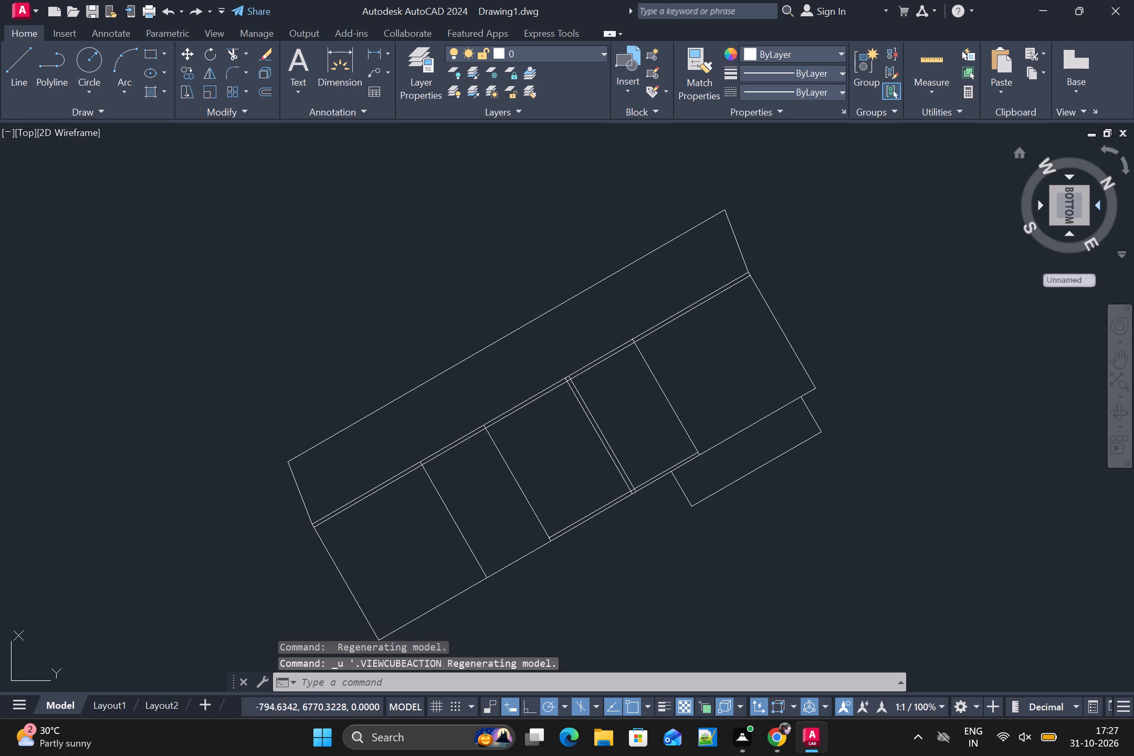
key("ctrl+z")
key("ctrl+z")
key("ctrl+z")
key("ctrl+z")
key("ctrl+z")
key("ctrl+z")
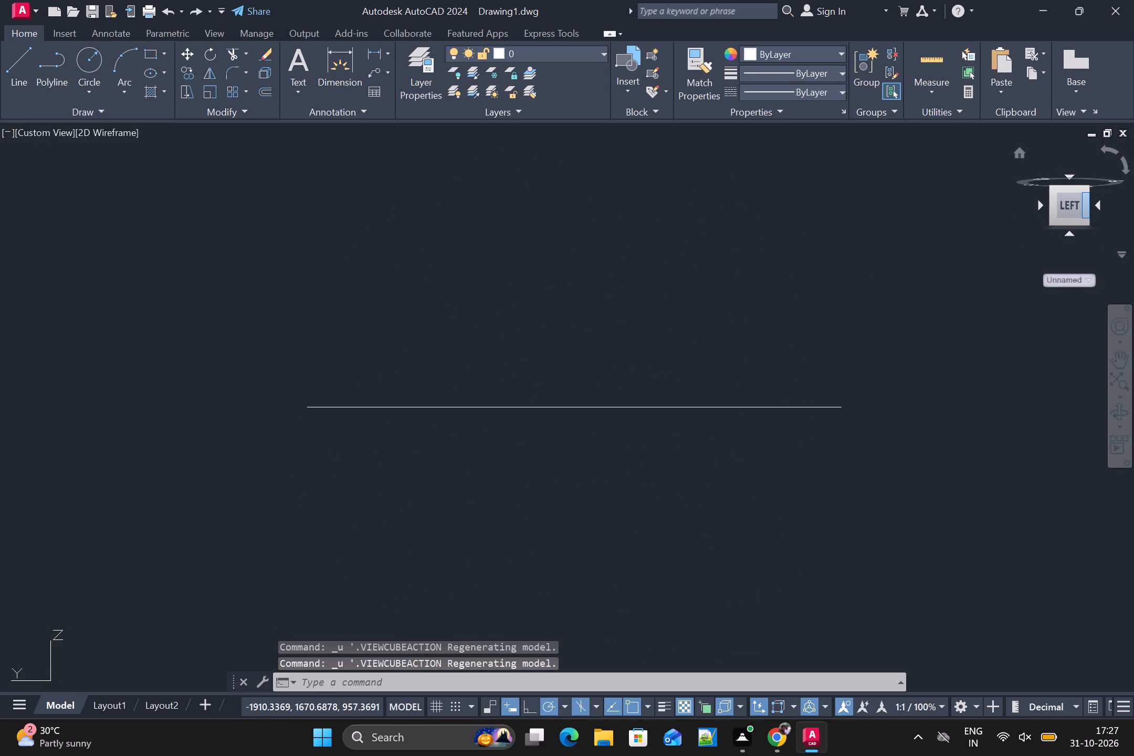
key("ctrl+z")
key("ctrl+z")
key("ctrl+z")
key("ctrl+z")
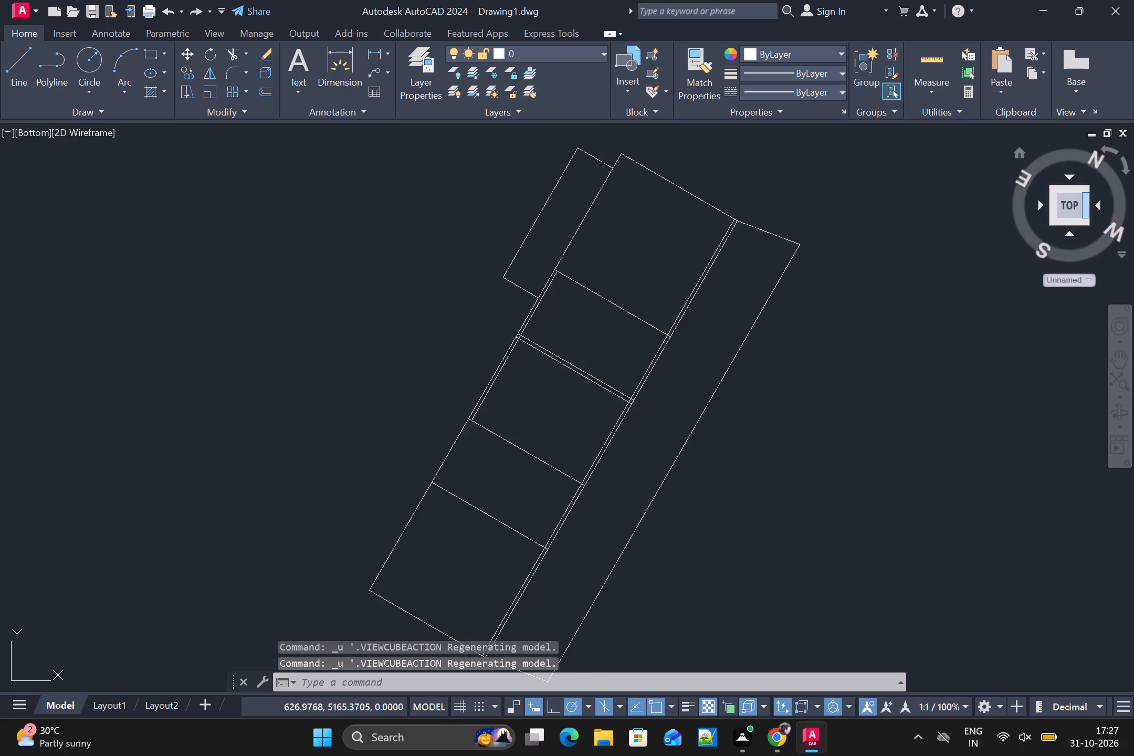
key("ctrl+z")
key("ctrl+z")
key("ctrl+z")
key("ctrl+z")
key("ctrl+z")
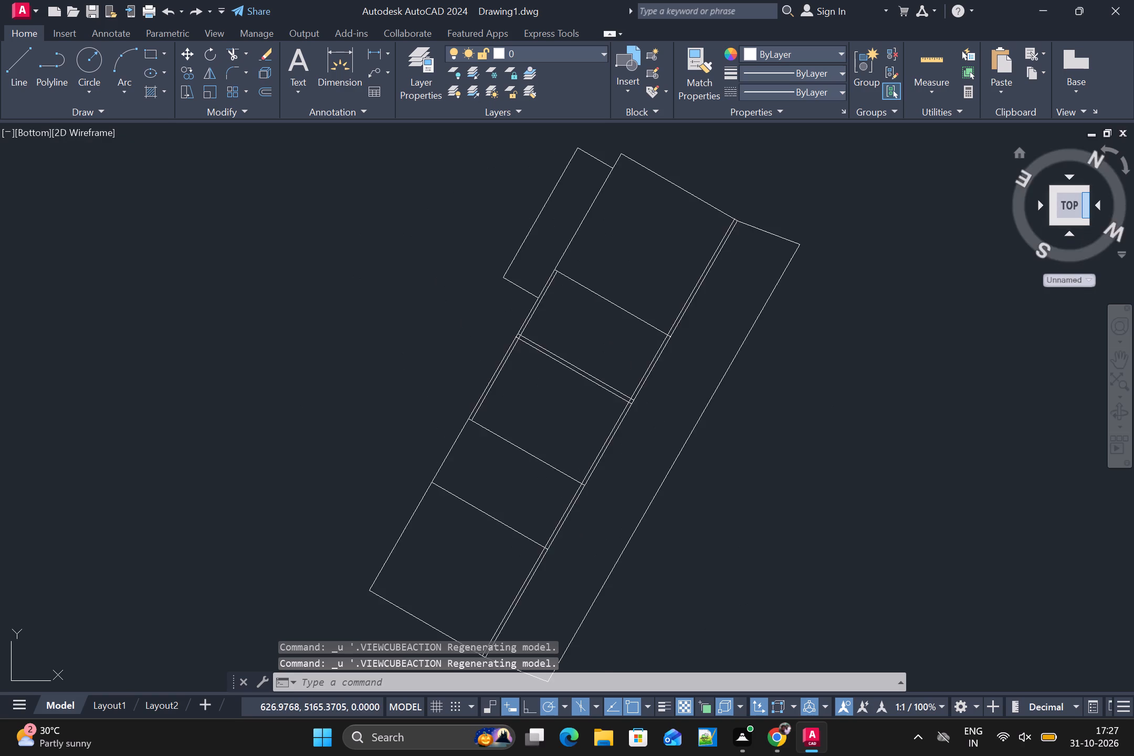
key("ctrl+z")
key("ctrl+z")
key("ctrl+z")
key("ctrl+z")
key("ctrl+z")
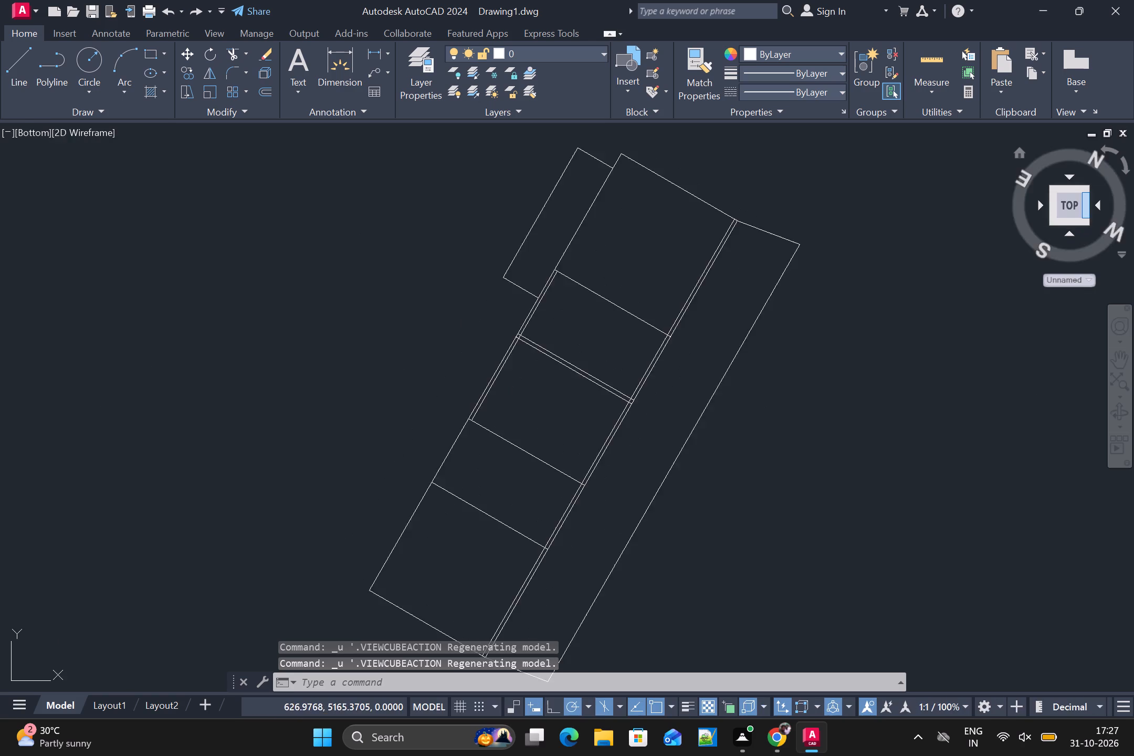
key("ctrl+z")
key("ctrl+z")
key("ctrl+z")
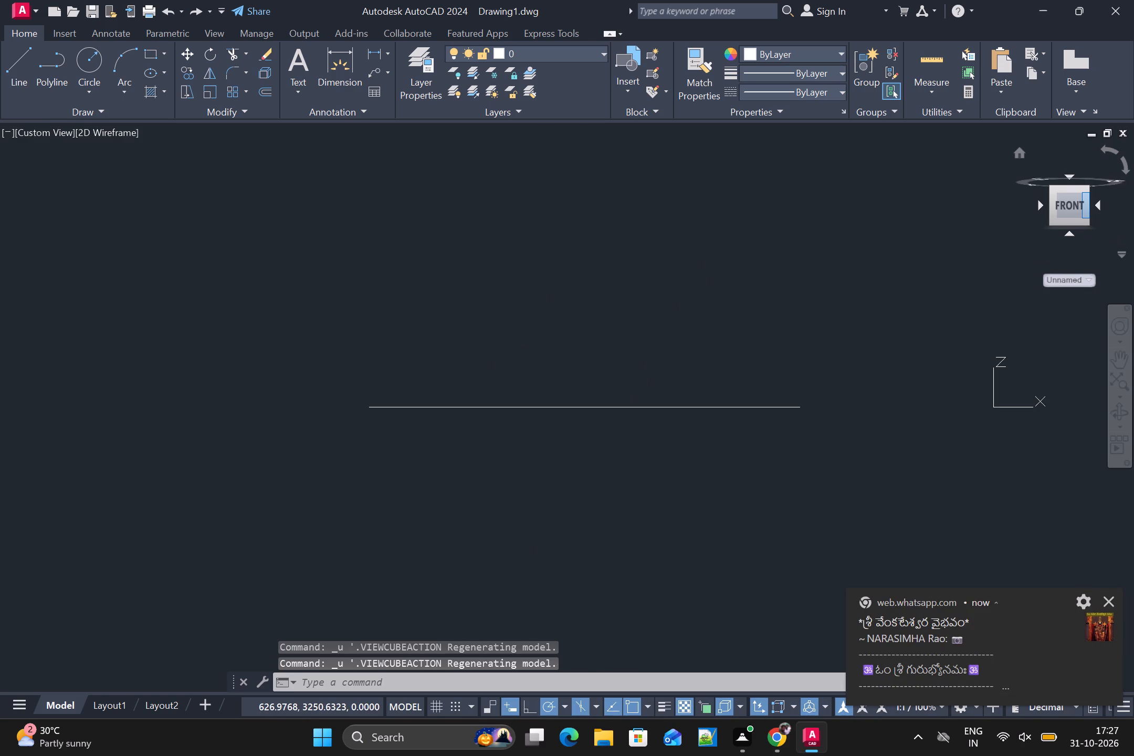
key("ctrl+z")
key("ctrl+z")
key("ctrl+z")
key("ctrl+z")
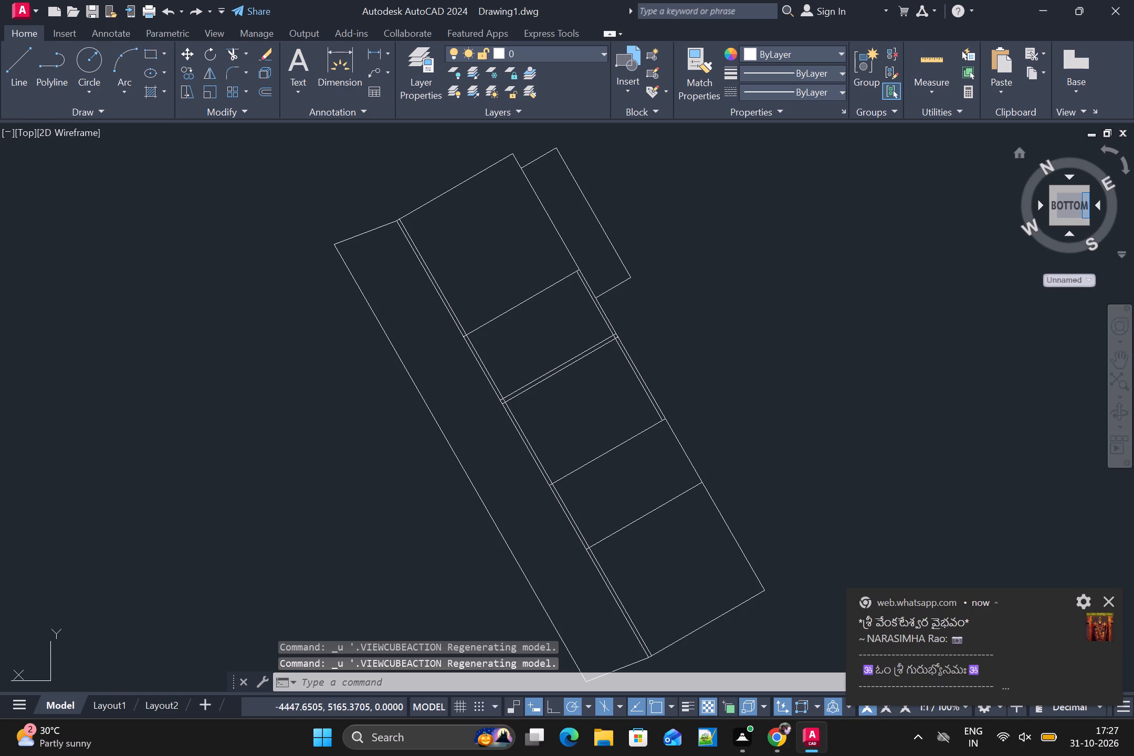
key("ctrl+z")
key("ctrl+z")
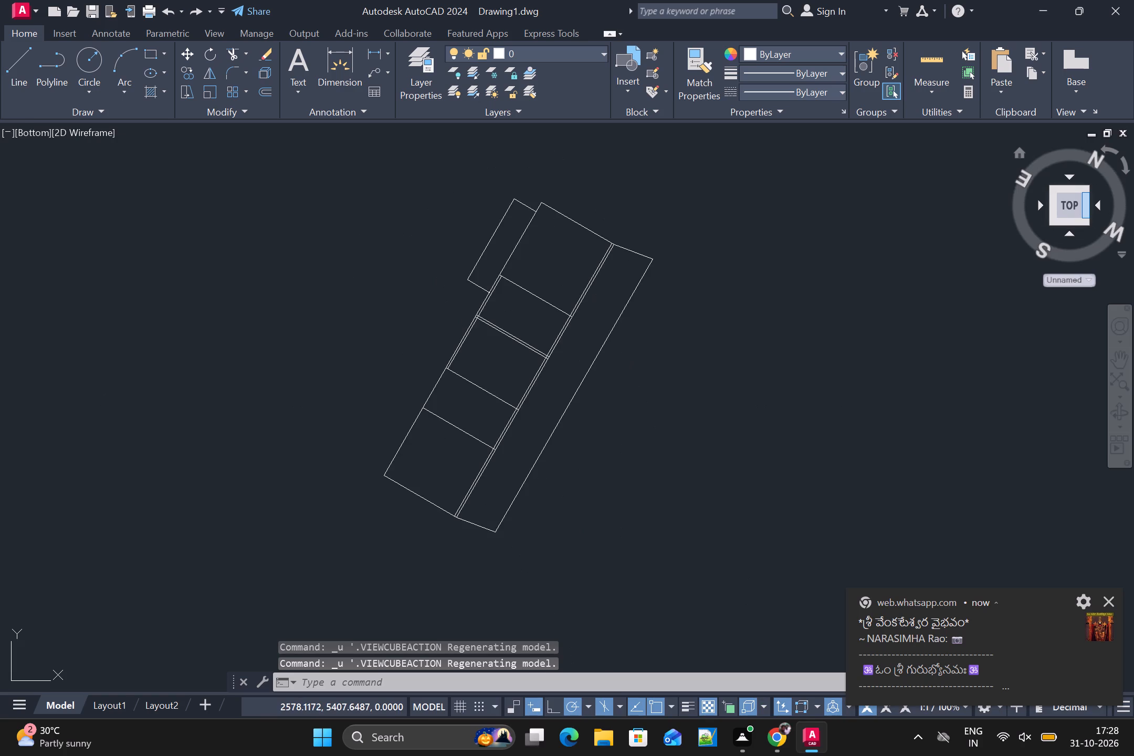
key("ctrl+z")
key("ctrl+z")
key("ctrl+z")
key("ctrl+z")
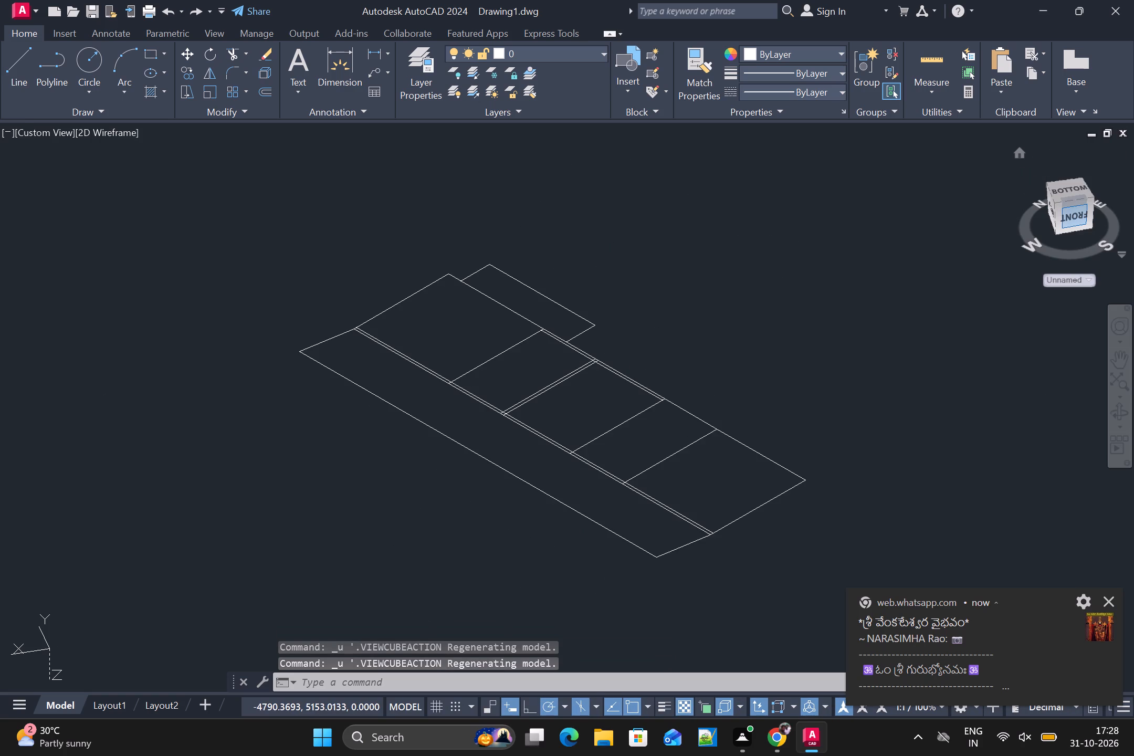
key("ctrl+z")
key("ctrl+z")
key("ctrl+z")
key("ctrl+z")
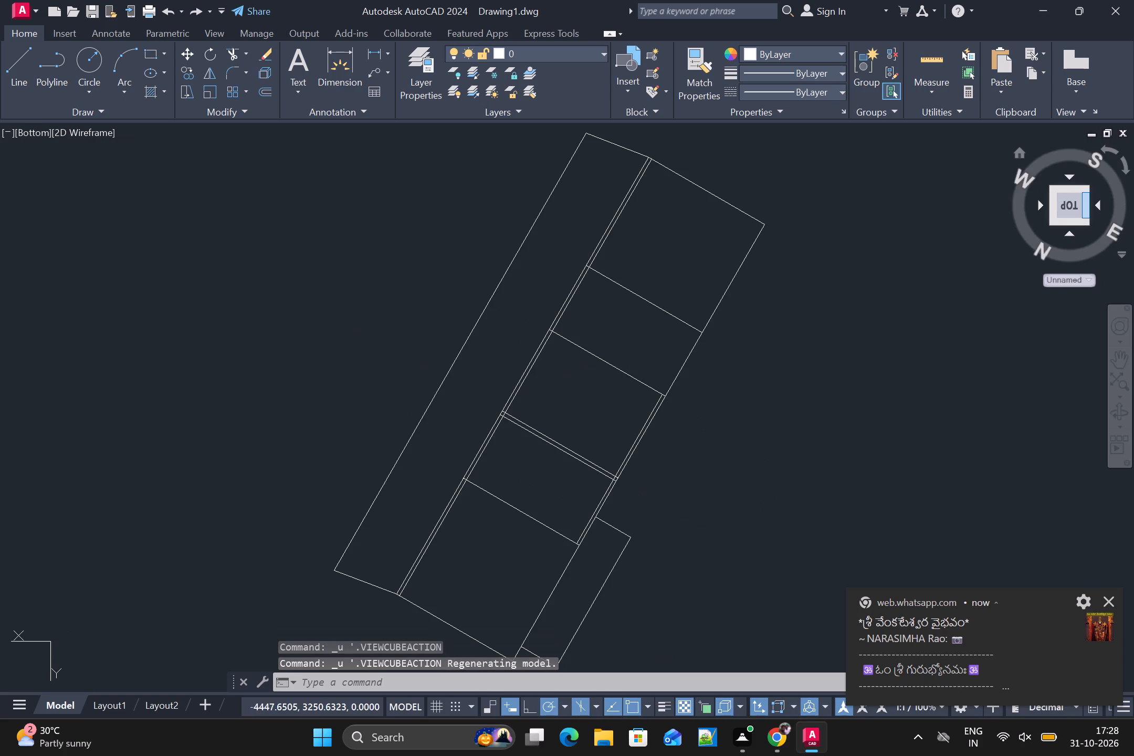
key("ctrl+z")
key("ctrl+z")
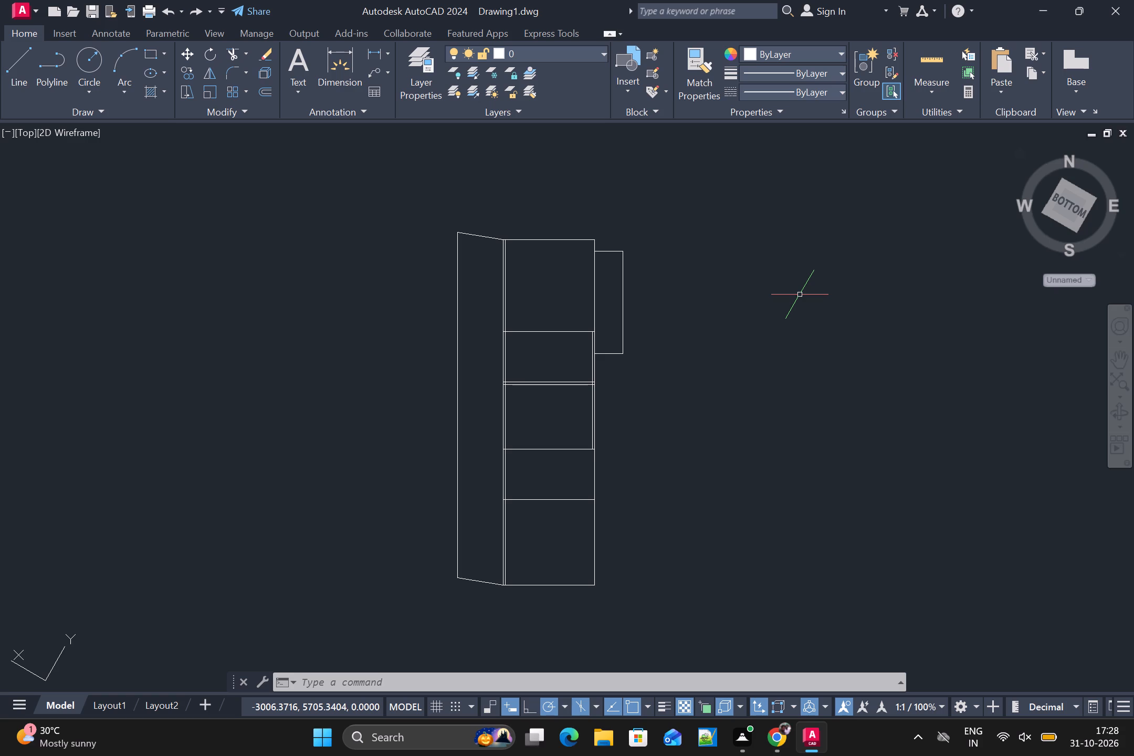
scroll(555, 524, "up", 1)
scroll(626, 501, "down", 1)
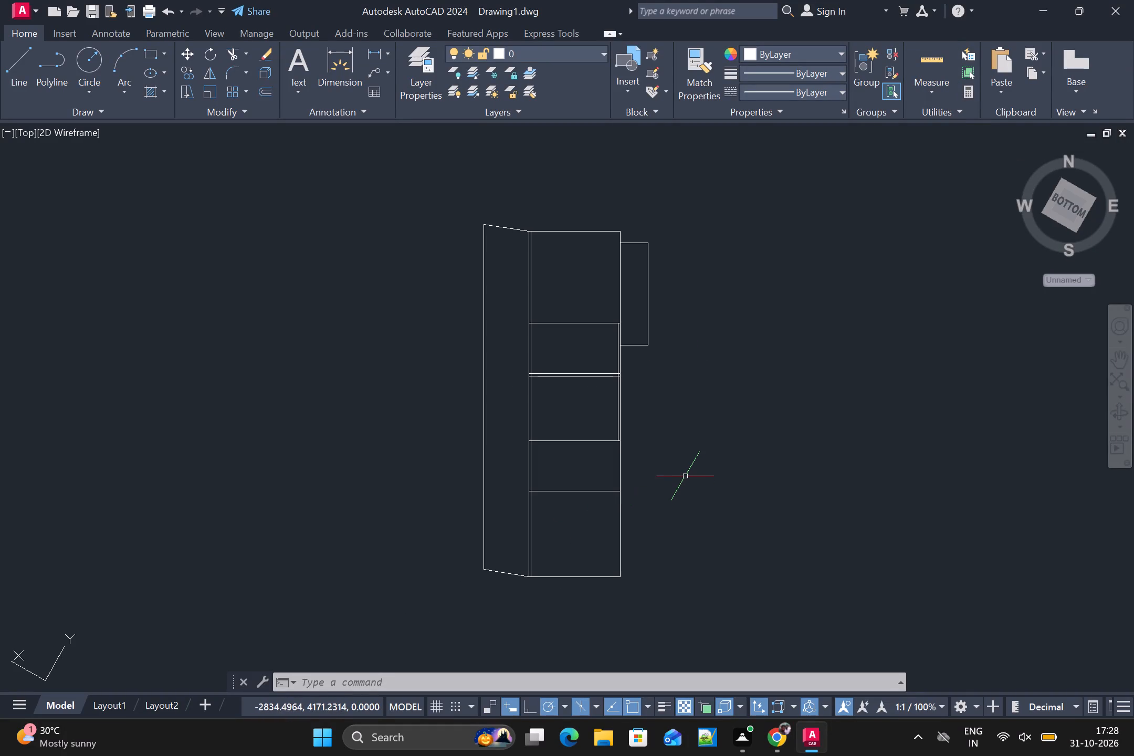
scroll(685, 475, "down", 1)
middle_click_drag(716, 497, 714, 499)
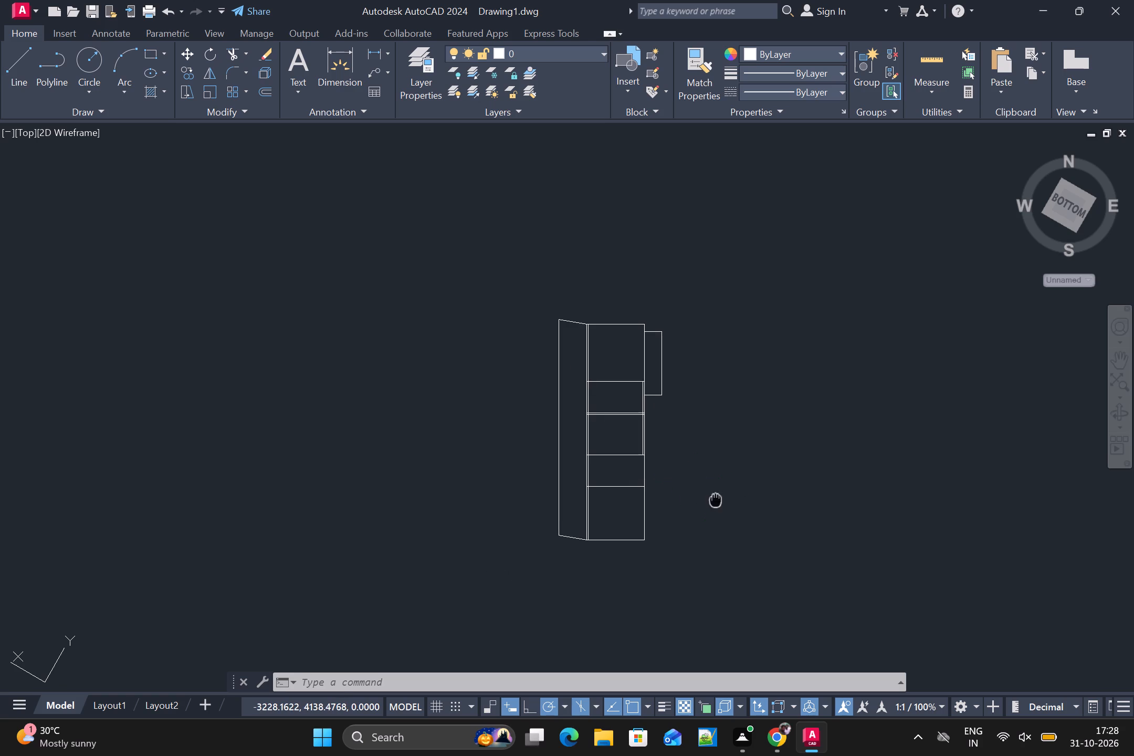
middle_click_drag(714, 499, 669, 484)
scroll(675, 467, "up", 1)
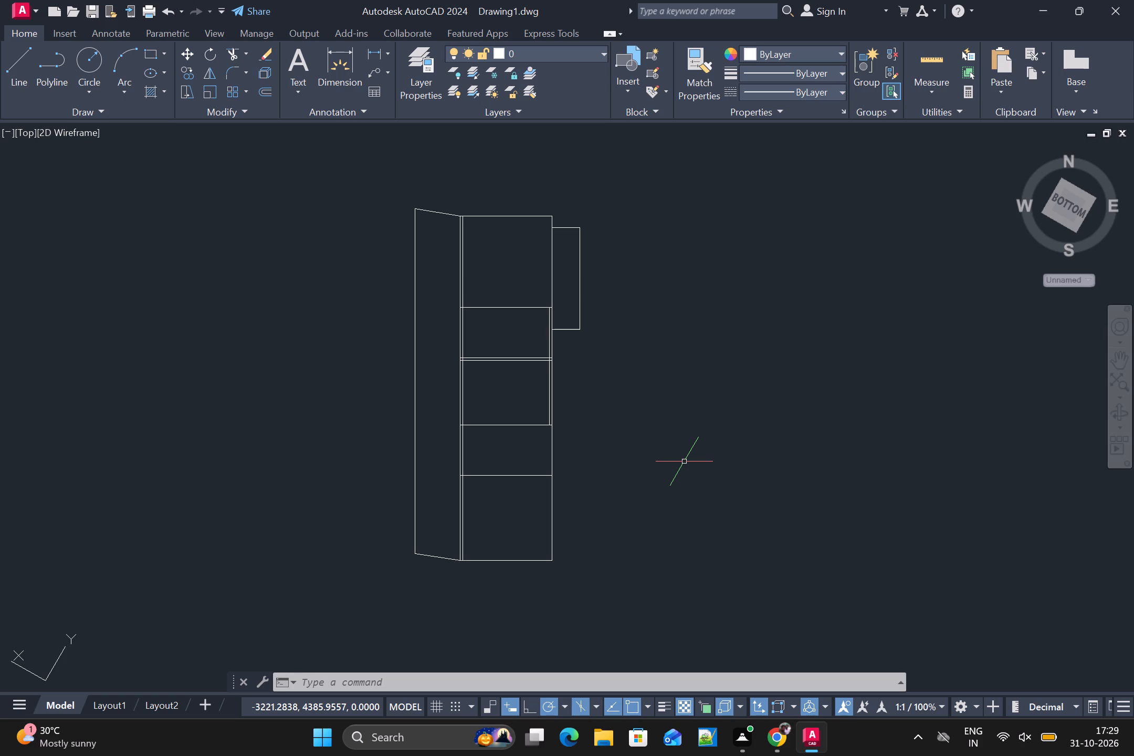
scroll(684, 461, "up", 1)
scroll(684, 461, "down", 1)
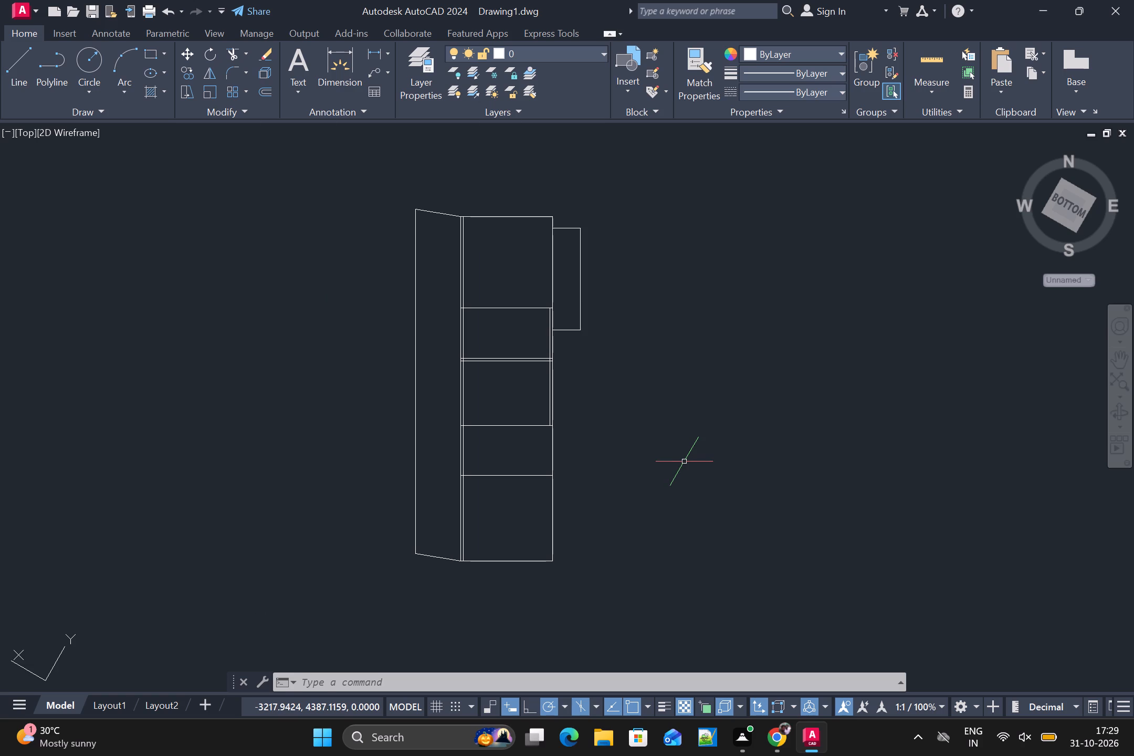
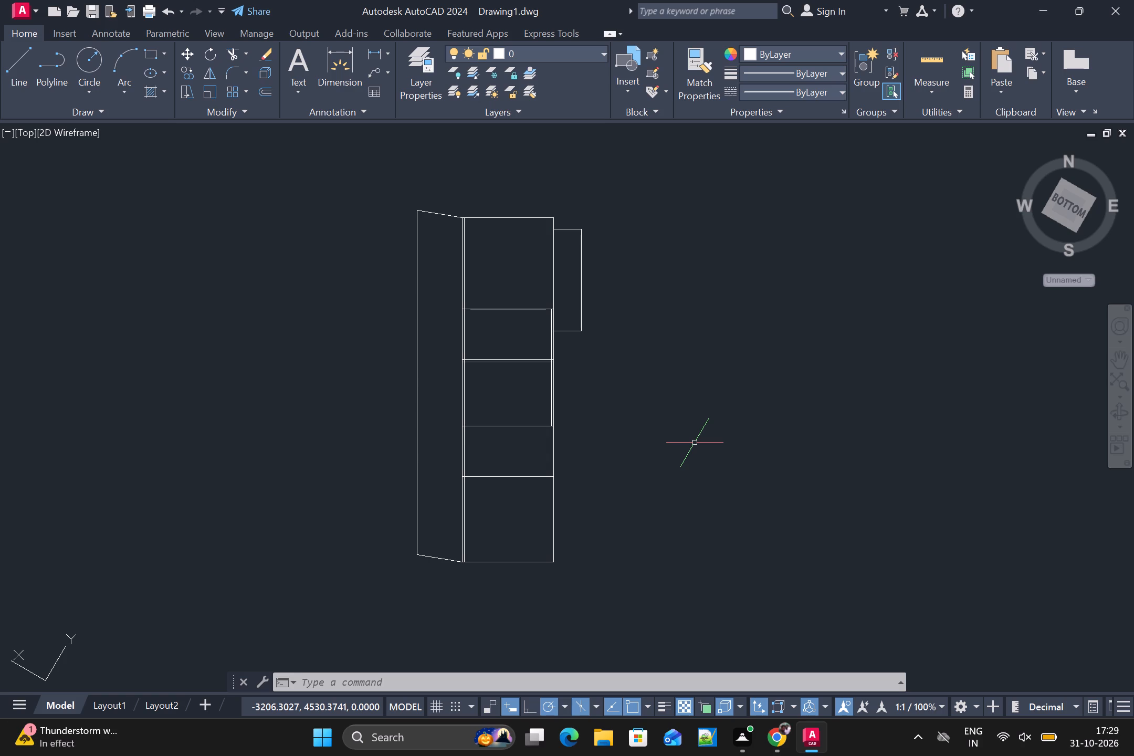
Draw a polyline from the right inner corner of the open compartment's bottom, 330 back along the isometric axis, and straight across to the left panel's inner line.
type("PL")
key("Return")
left_click(550, 424)
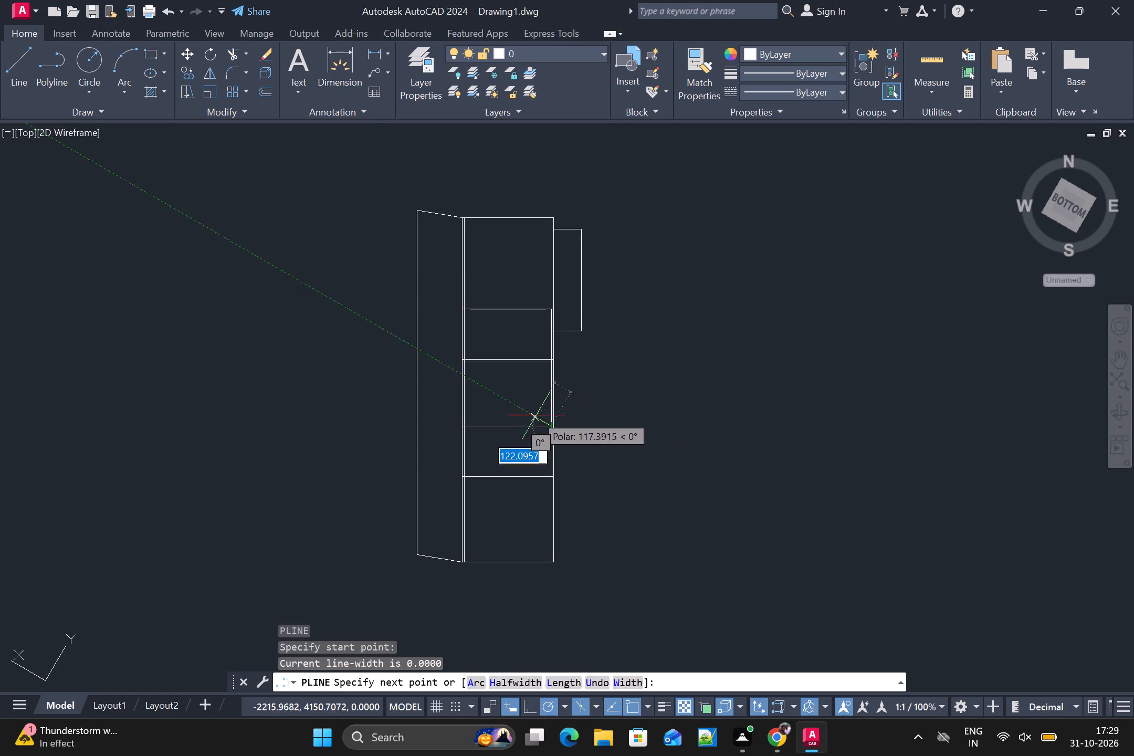
scroll(532, 401, "up", 2)
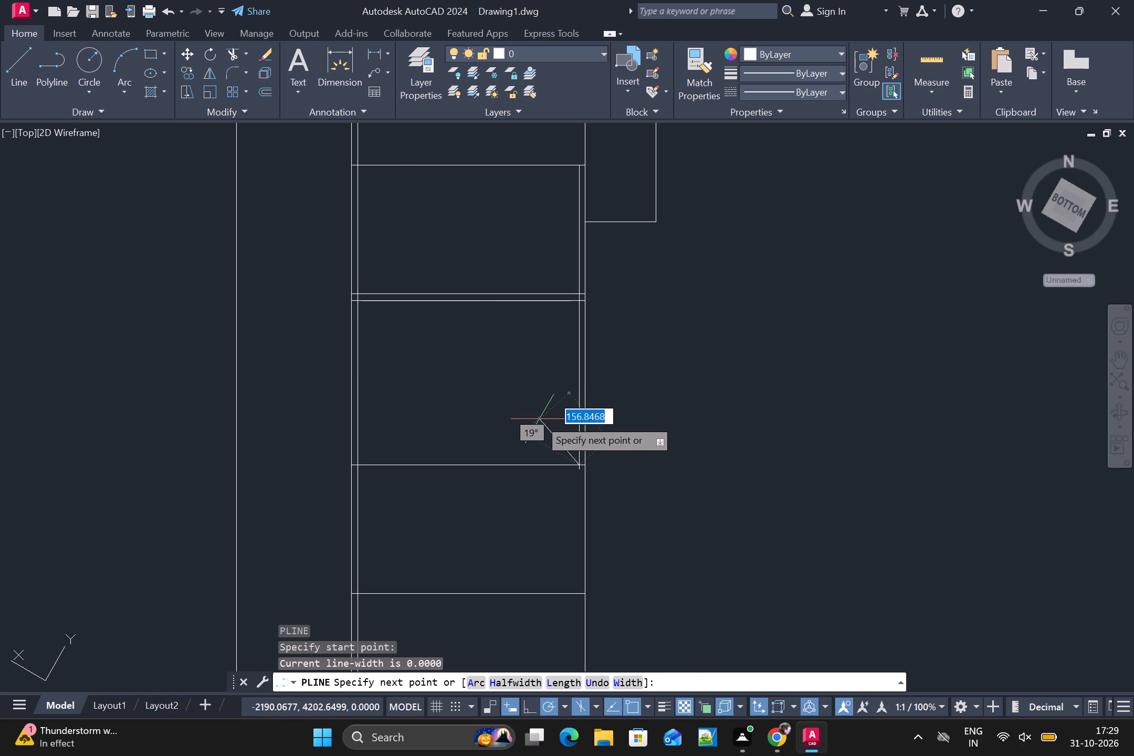
key("F5")
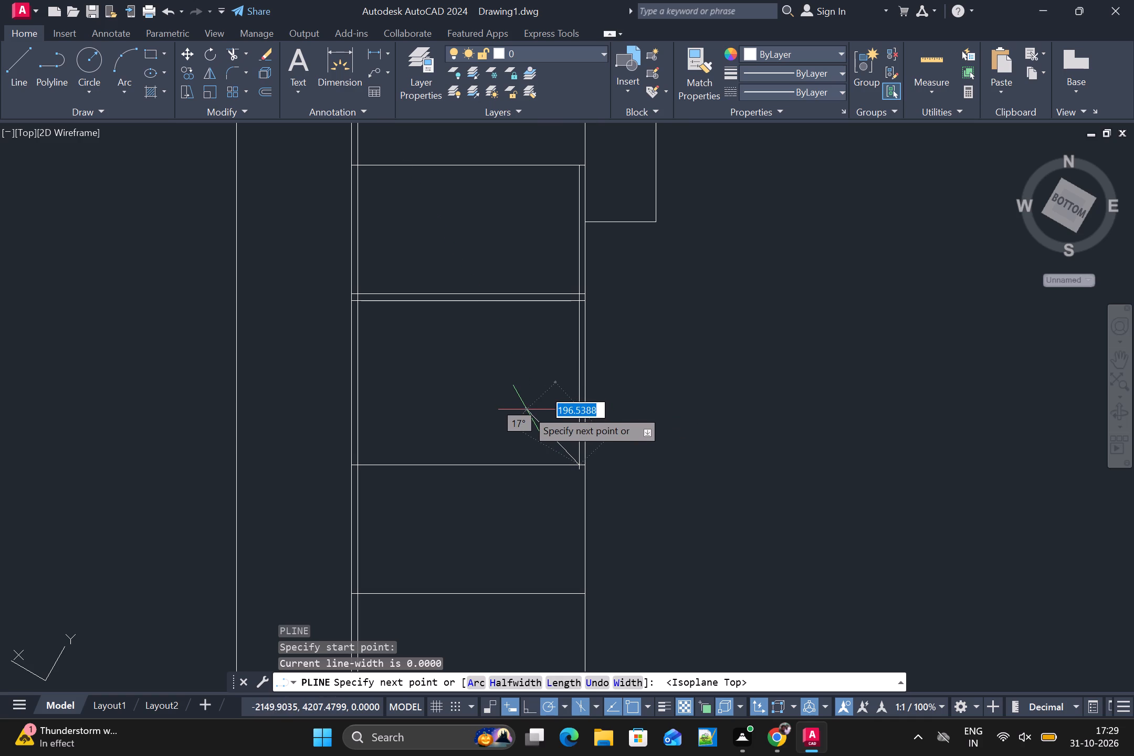
type("330")
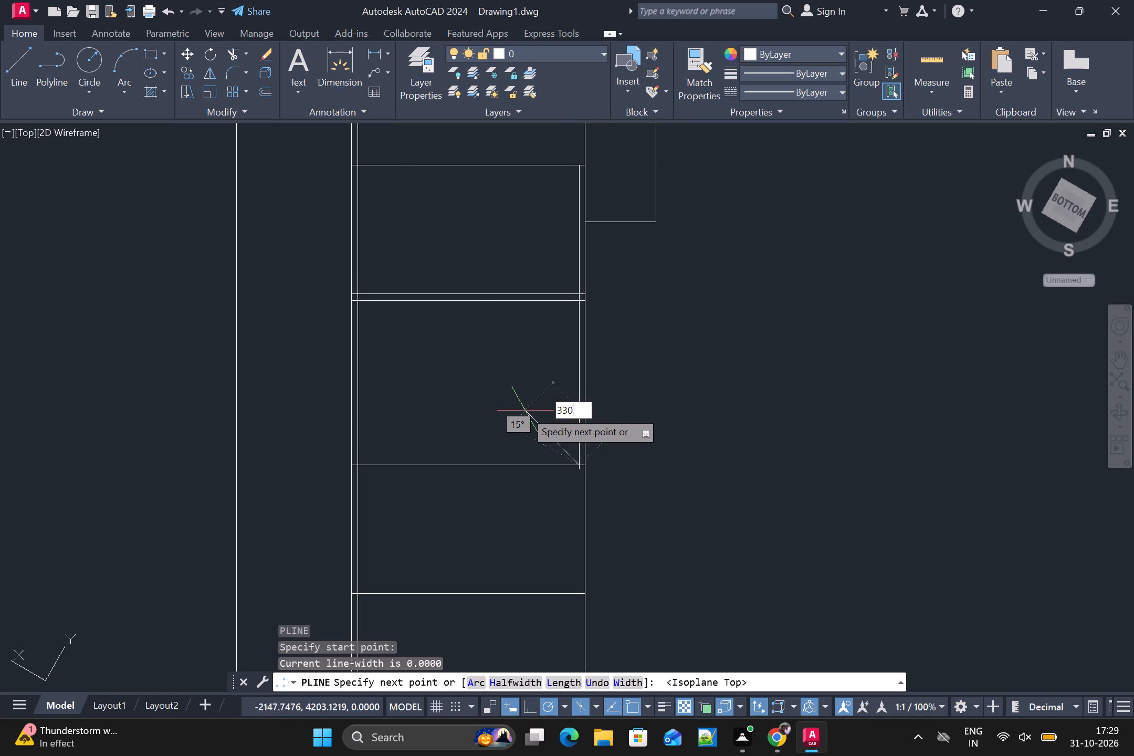
key("Return")
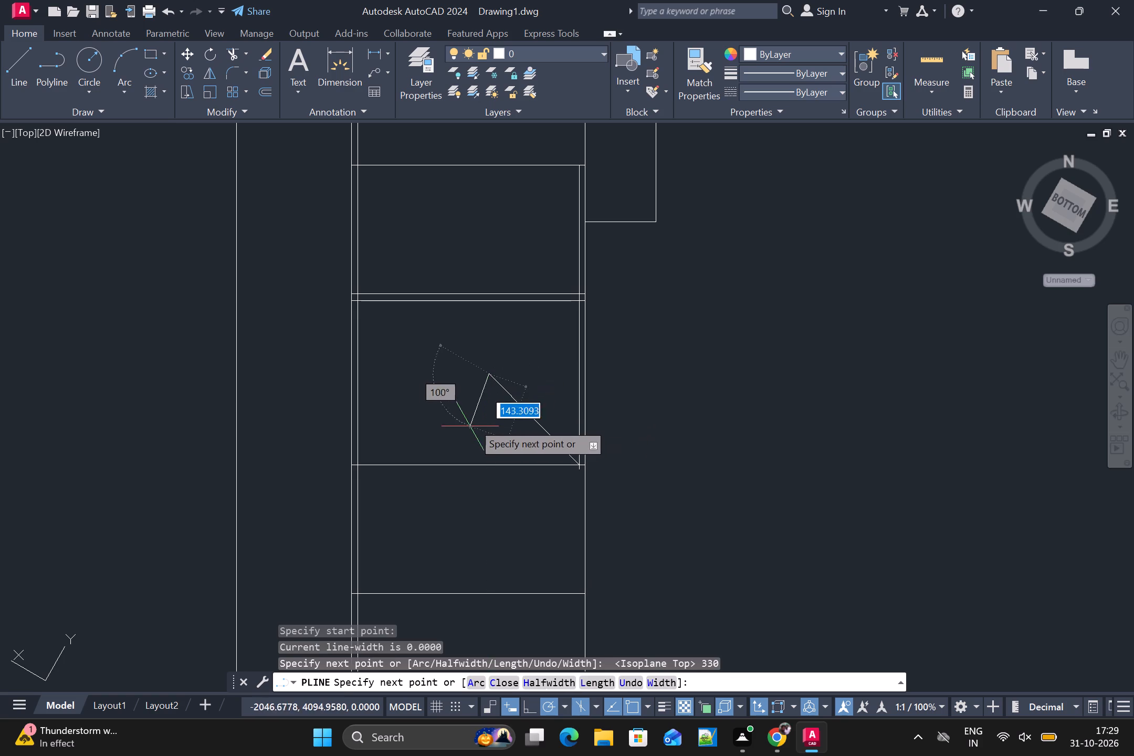
scroll(470, 426, "down", 1)
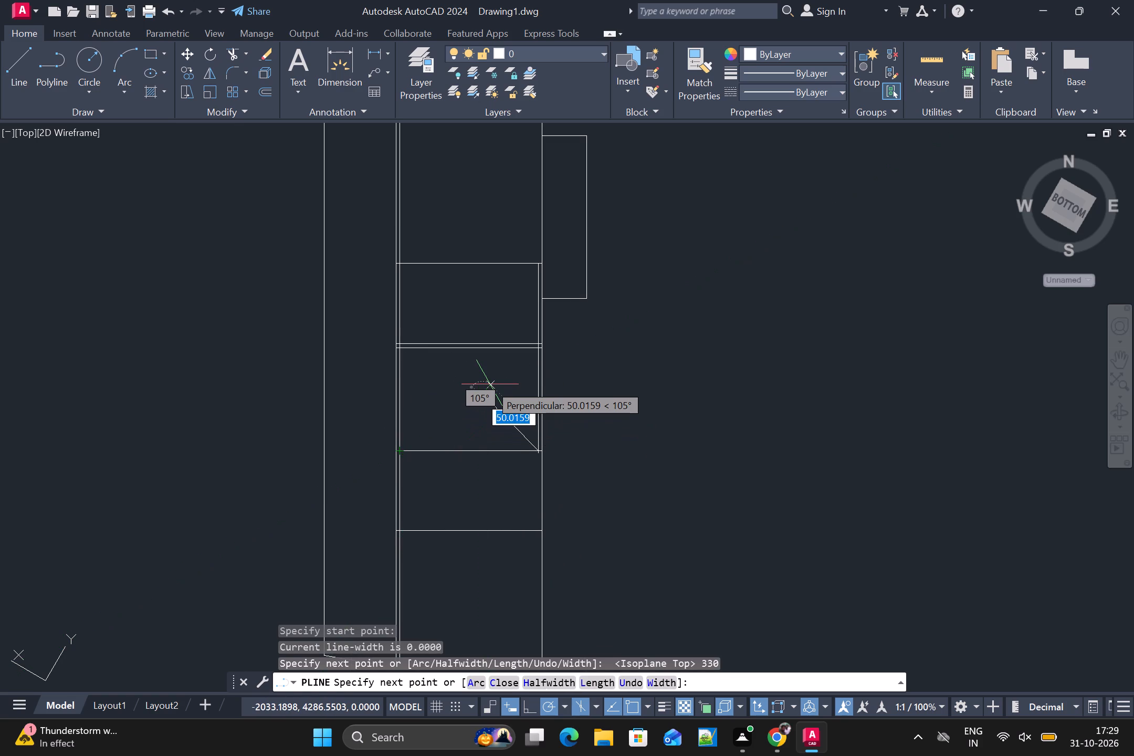
key("ctrl+z")
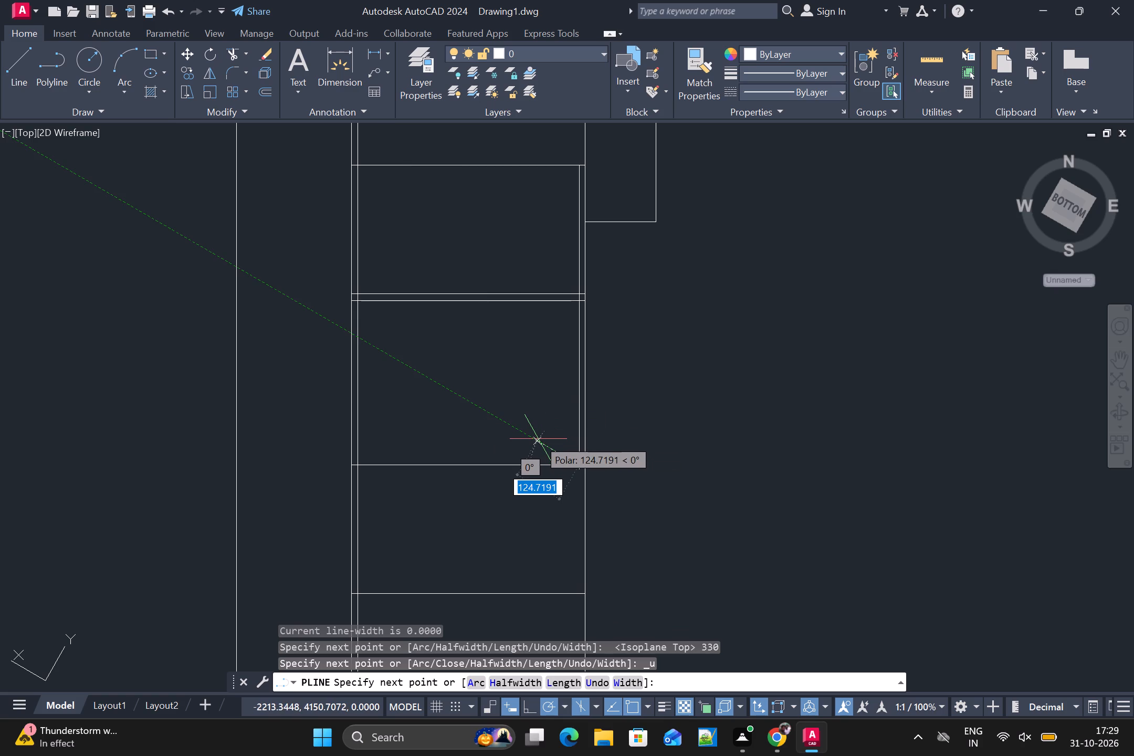
type("330")
key("Return")
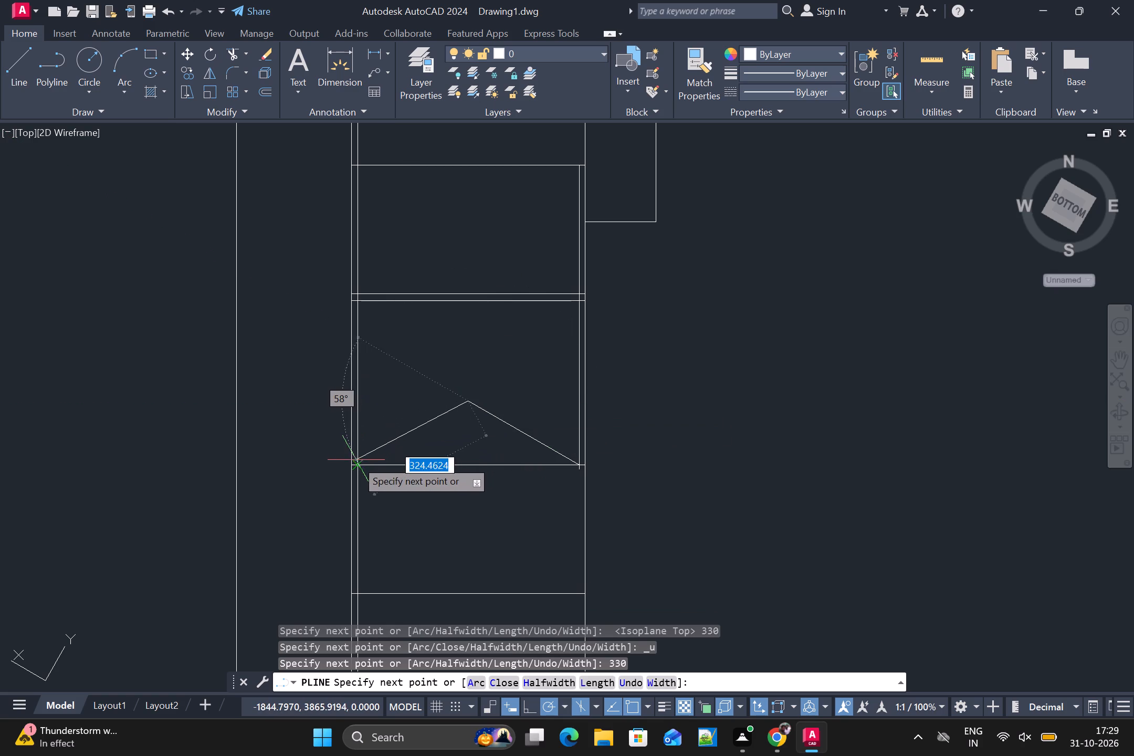
scroll(373, 426, "up", 2)
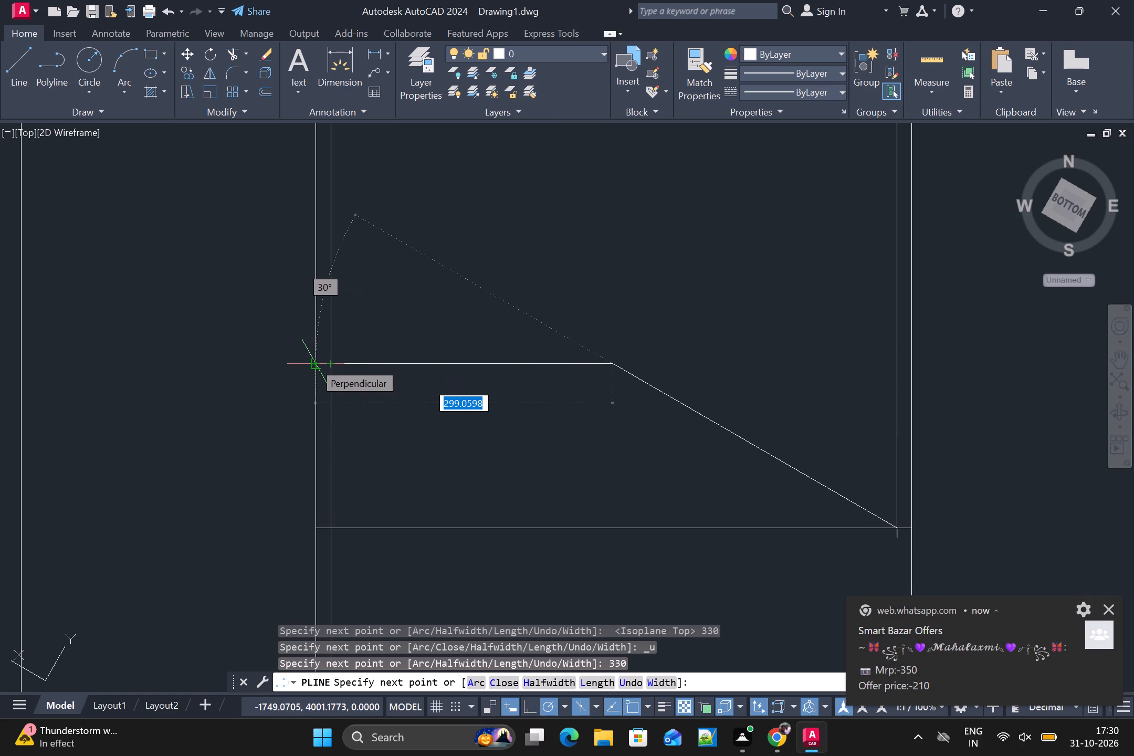
left_click(331, 362)
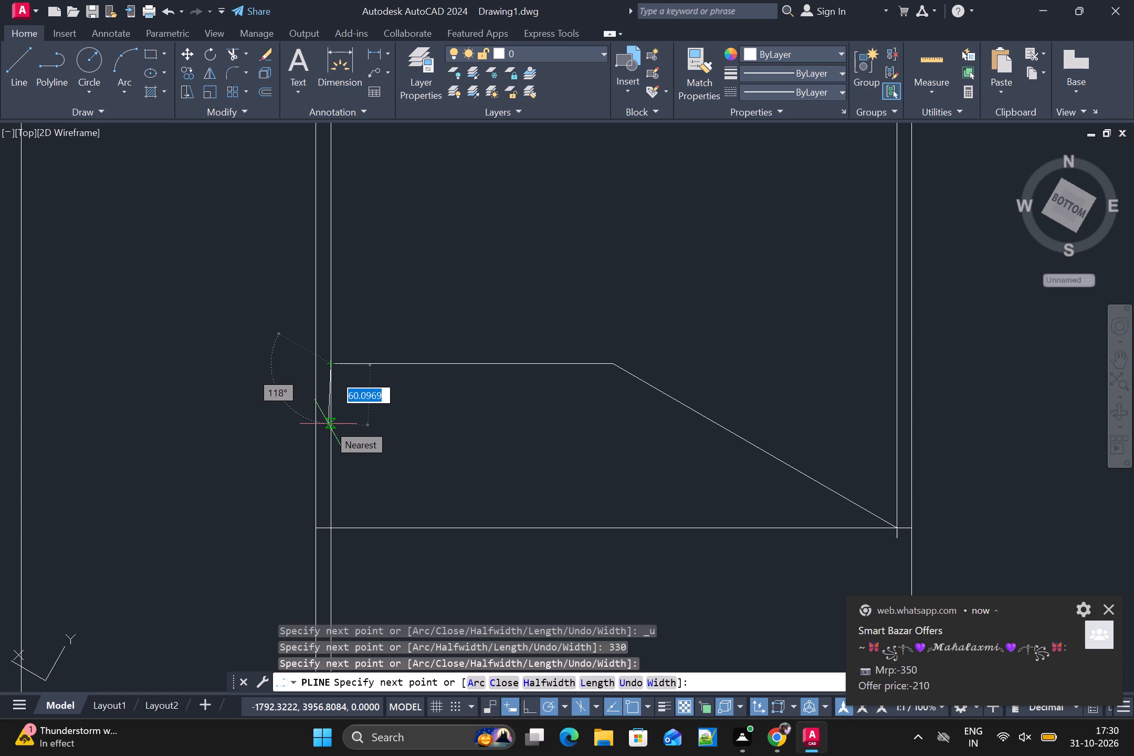
key("space")
Draw lines from the right end of the next divider below, 330 back along the isometric axis, and straight across to the left panel.
scroll(489, 450, "down", 2)
middle_click_drag(598, 534, 542, 391)
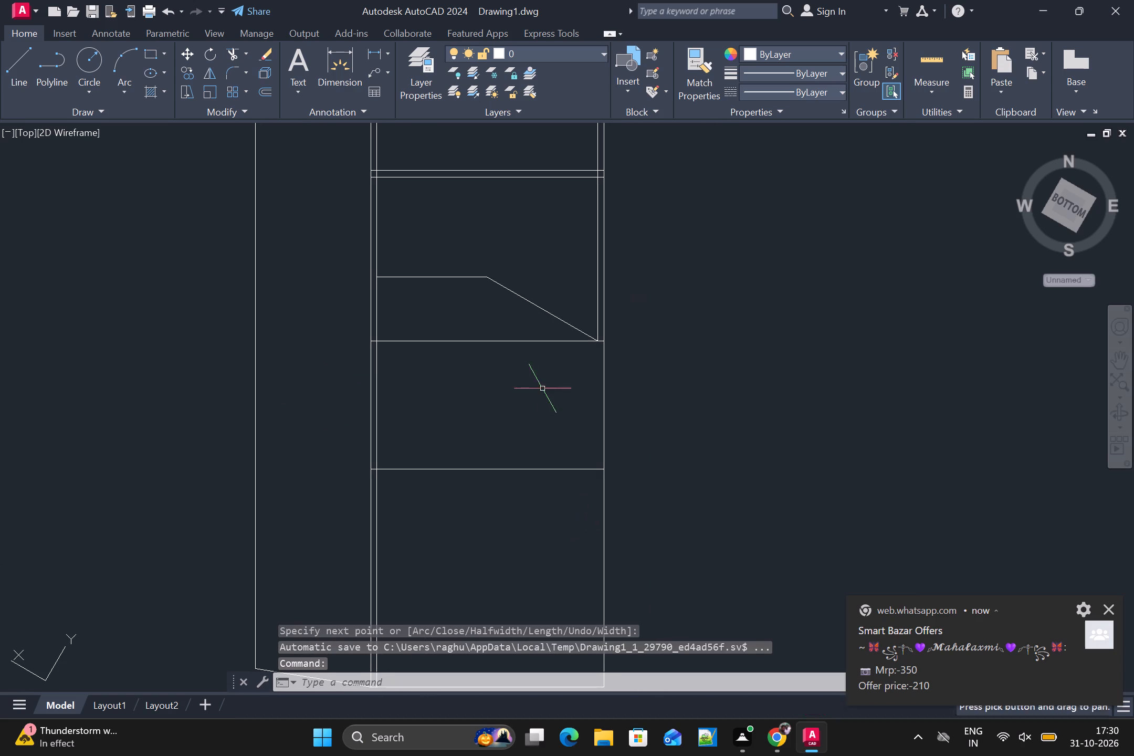
type("L")
key("space")
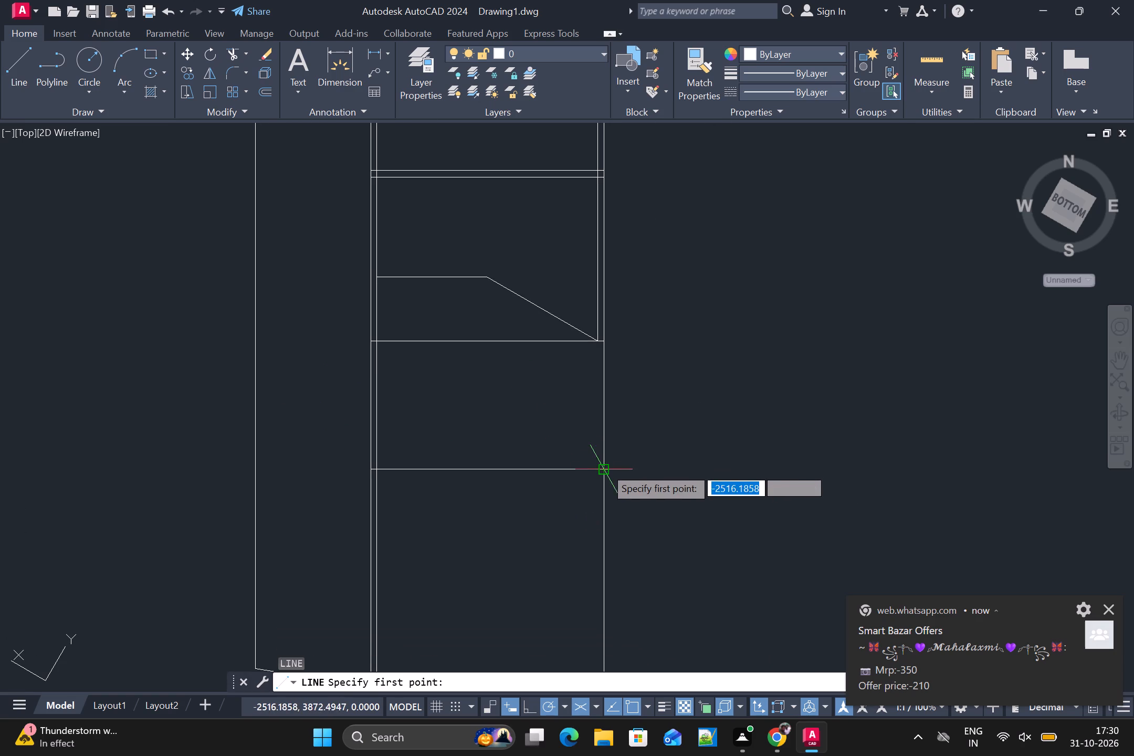
left_click(605, 467)
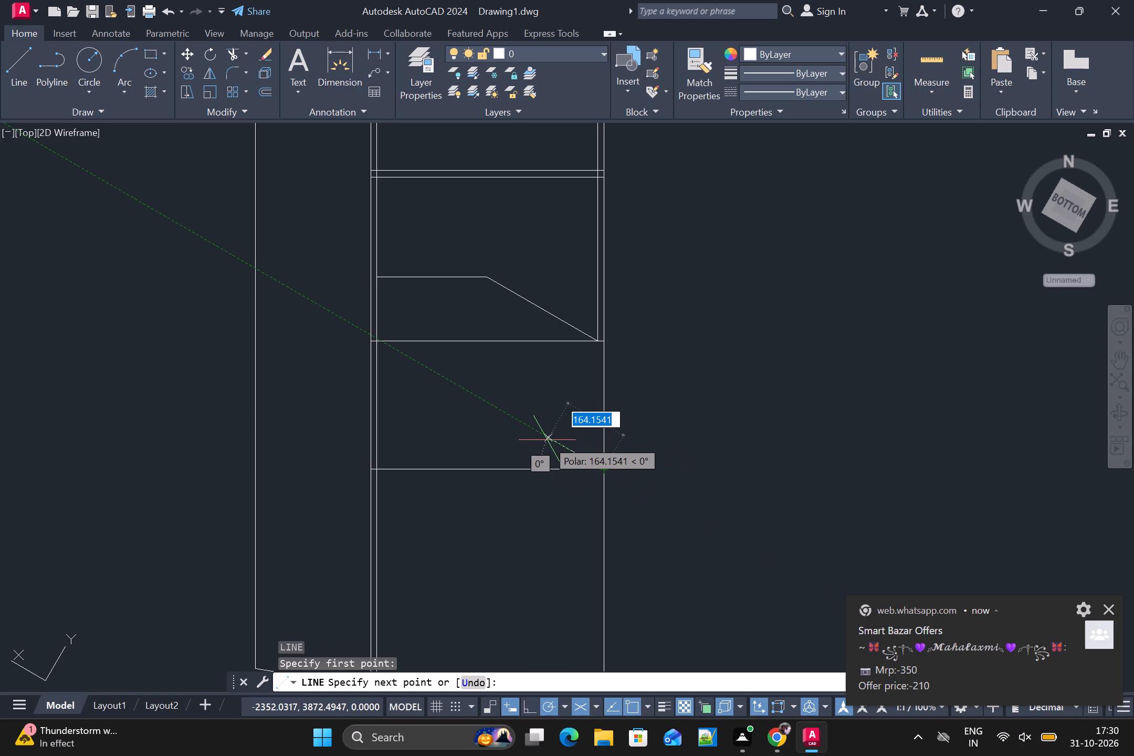
type("330")
key("Return")
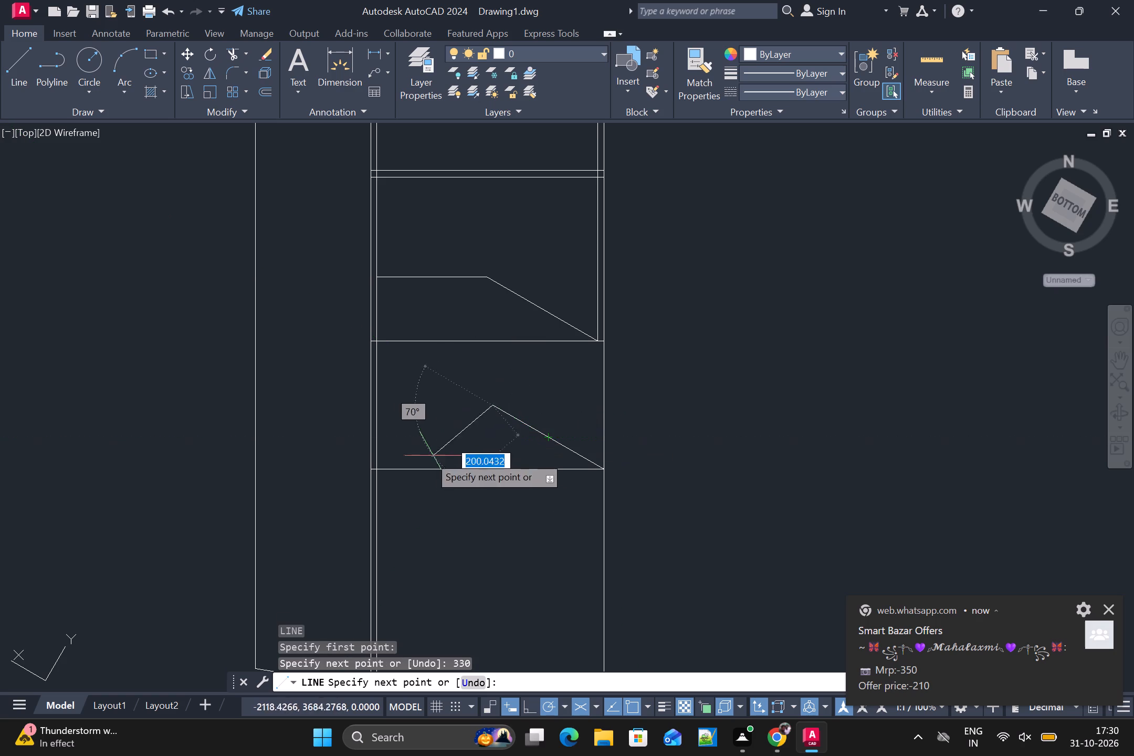
left_click(375, 404)
key("space")
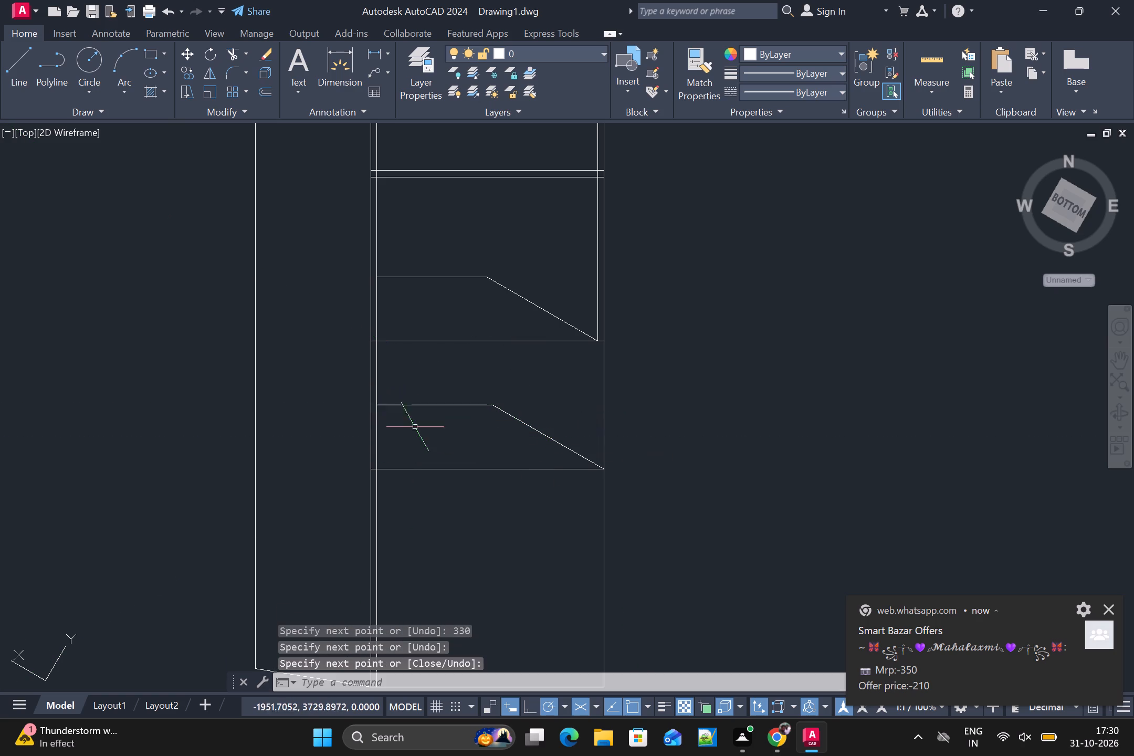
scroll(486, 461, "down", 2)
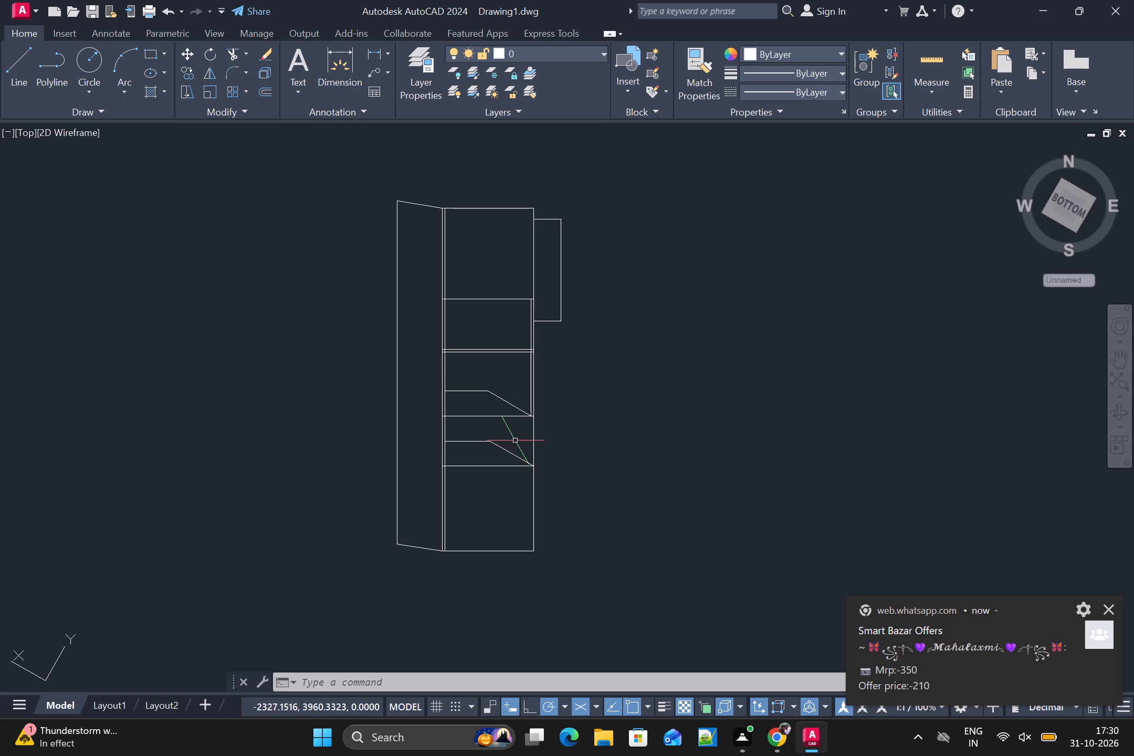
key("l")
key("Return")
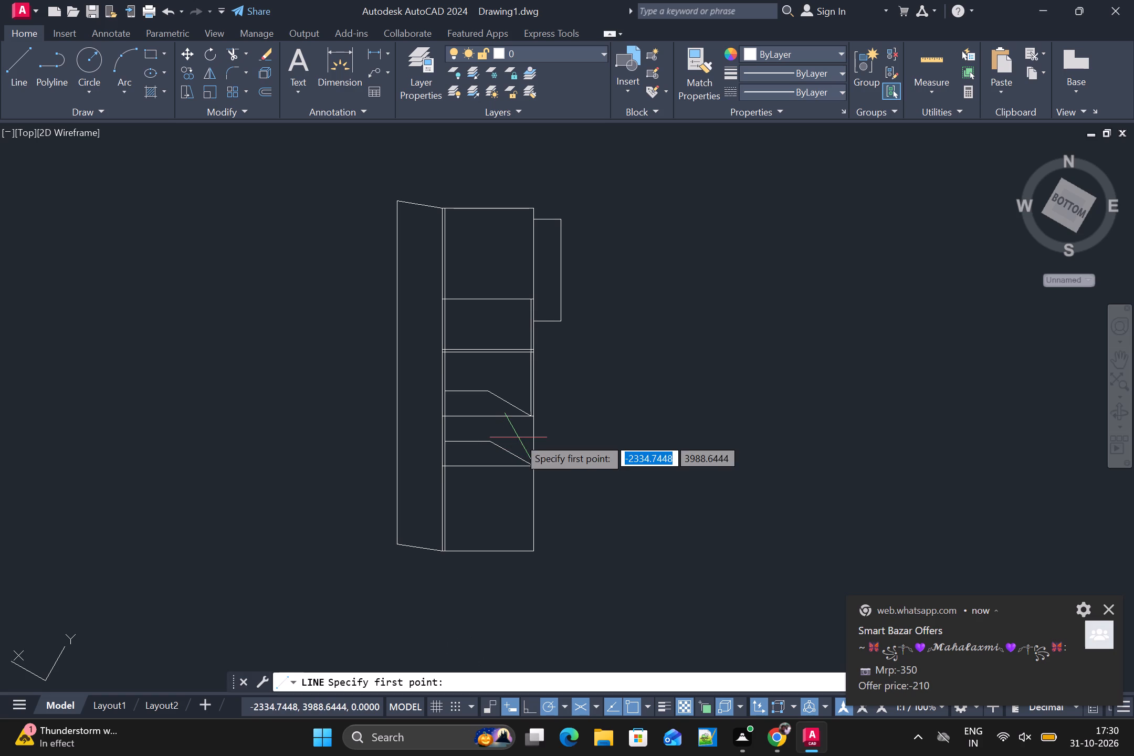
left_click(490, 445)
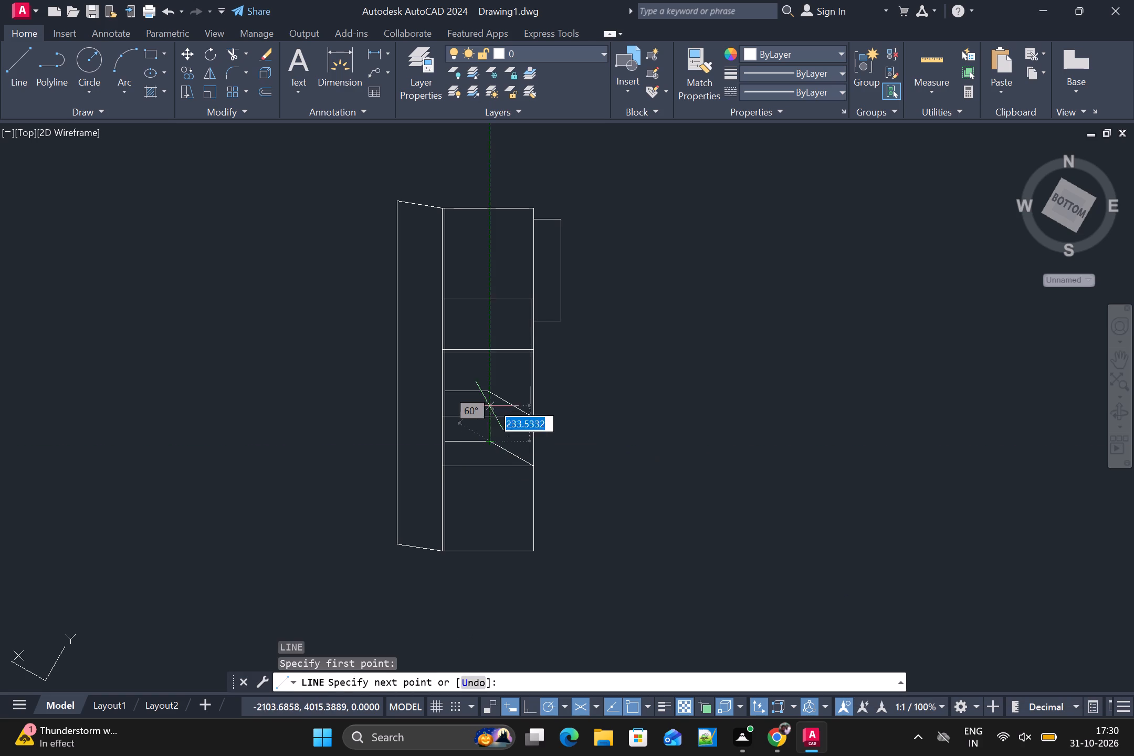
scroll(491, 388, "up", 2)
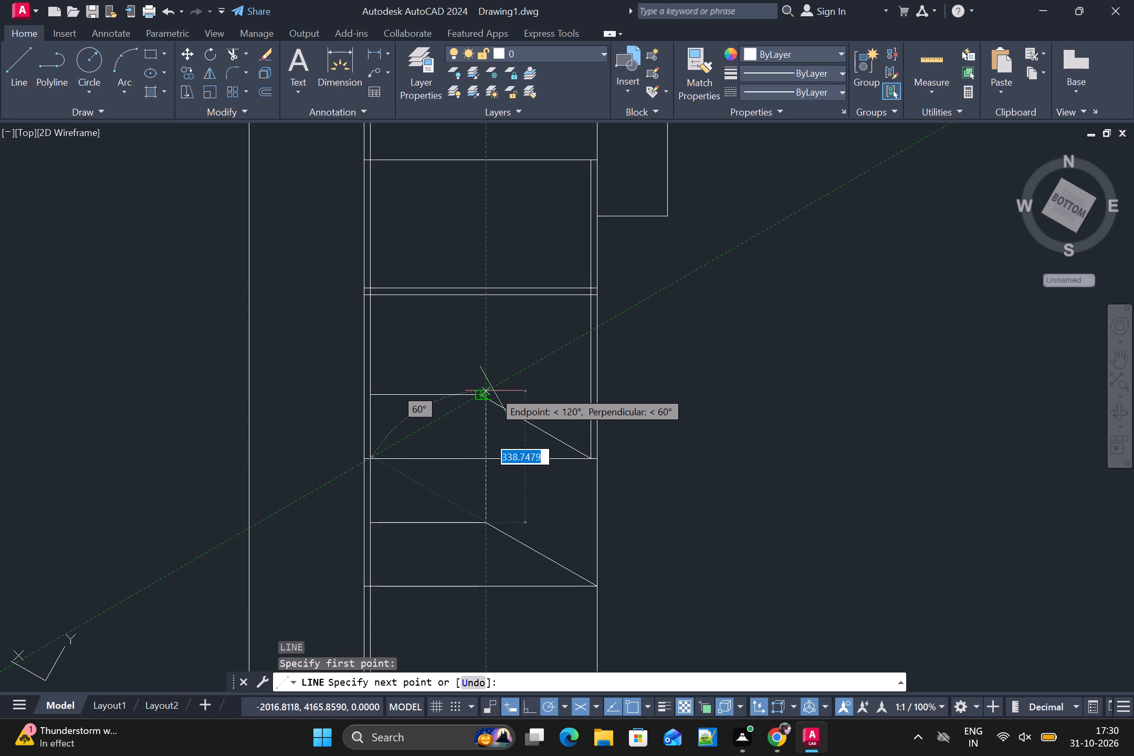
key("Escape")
Draw a vertical polyline from the upper depth outline's back corner down just past the lower outline's back edge.
type("PL")
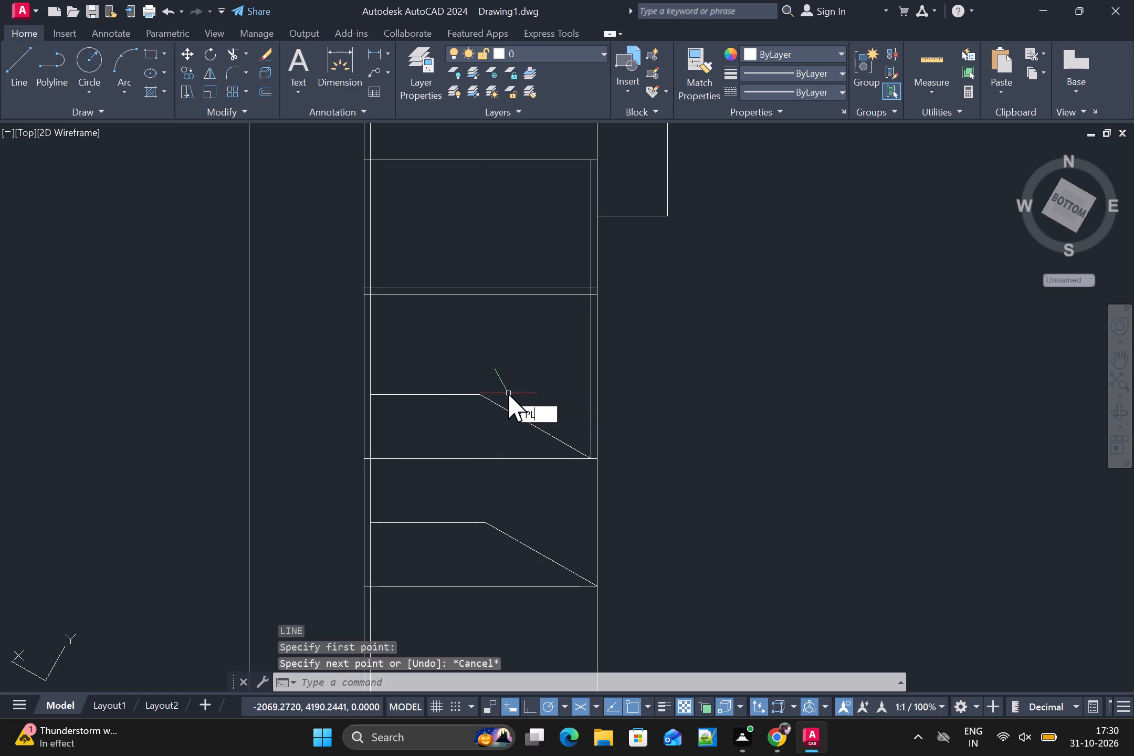
key("Return")
left_click(477, 393)
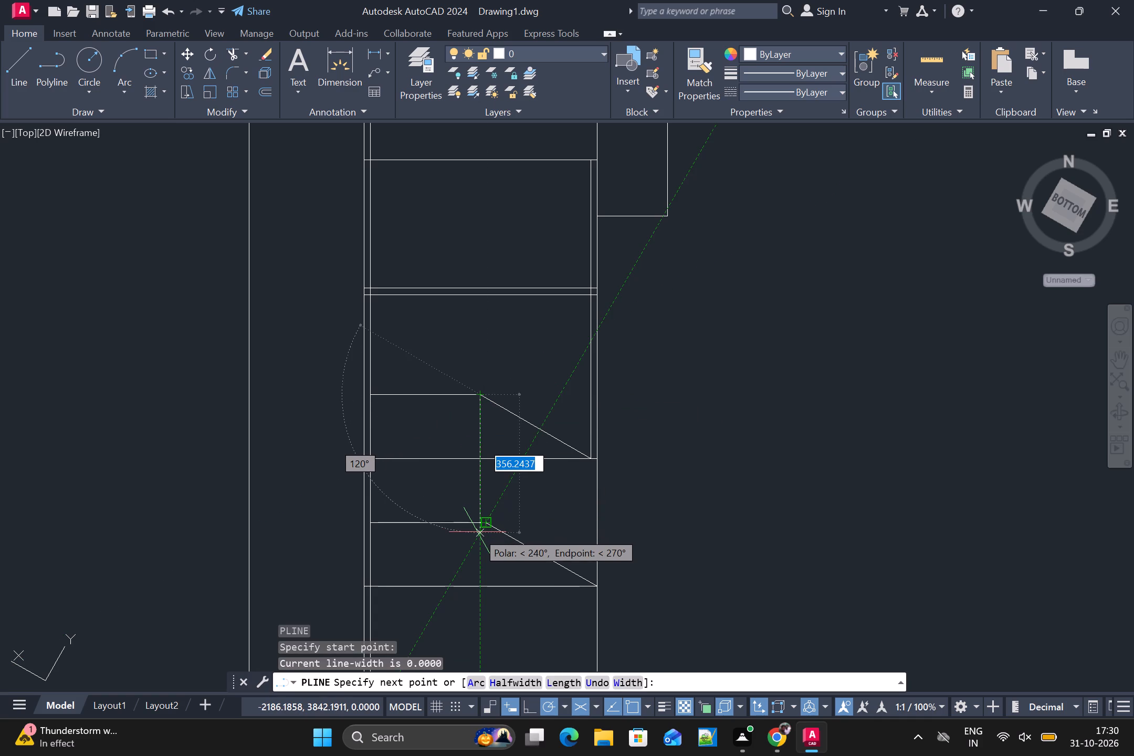
left_click(477, 532)
key("space")
scroll(507, 533, "up", 1)
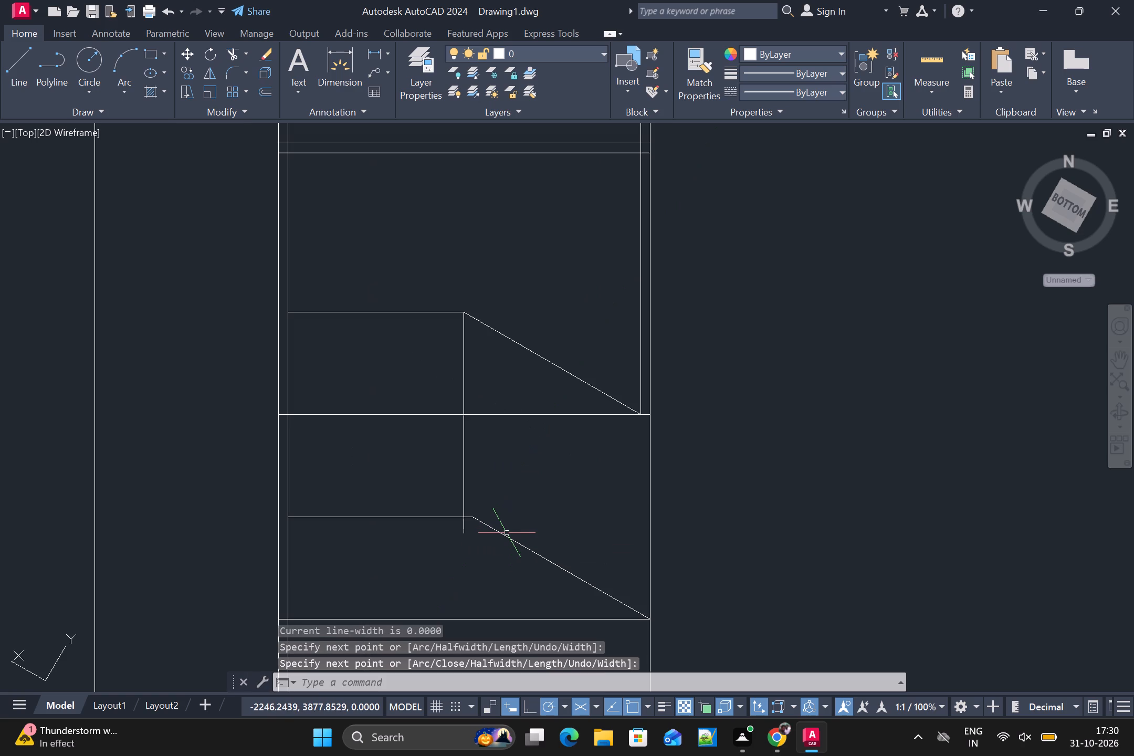
Trim the vertical back line's overhang below the lower compartment's back edge.
key("Escape")
type("TR")
key("space")
scroll(479, 524, "up", 2)
left_click_drag(468, 526, 427, 526)
scroll(427, 527, "down", 4)
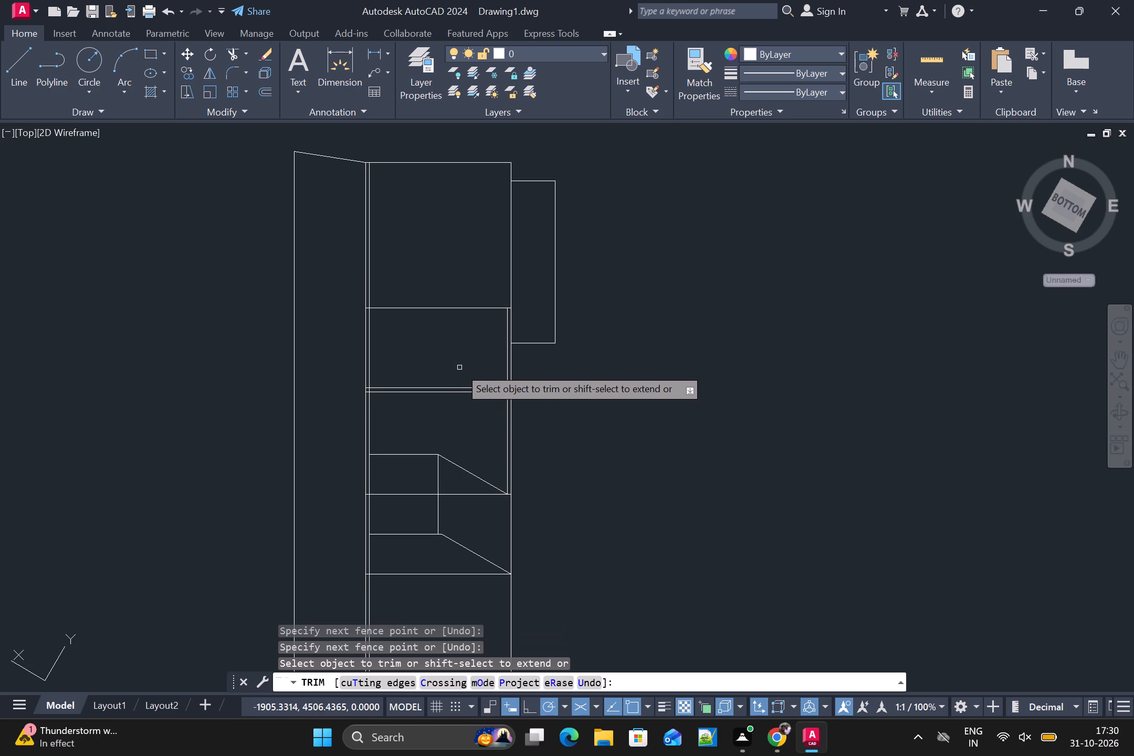
key("l")
key("Escape")
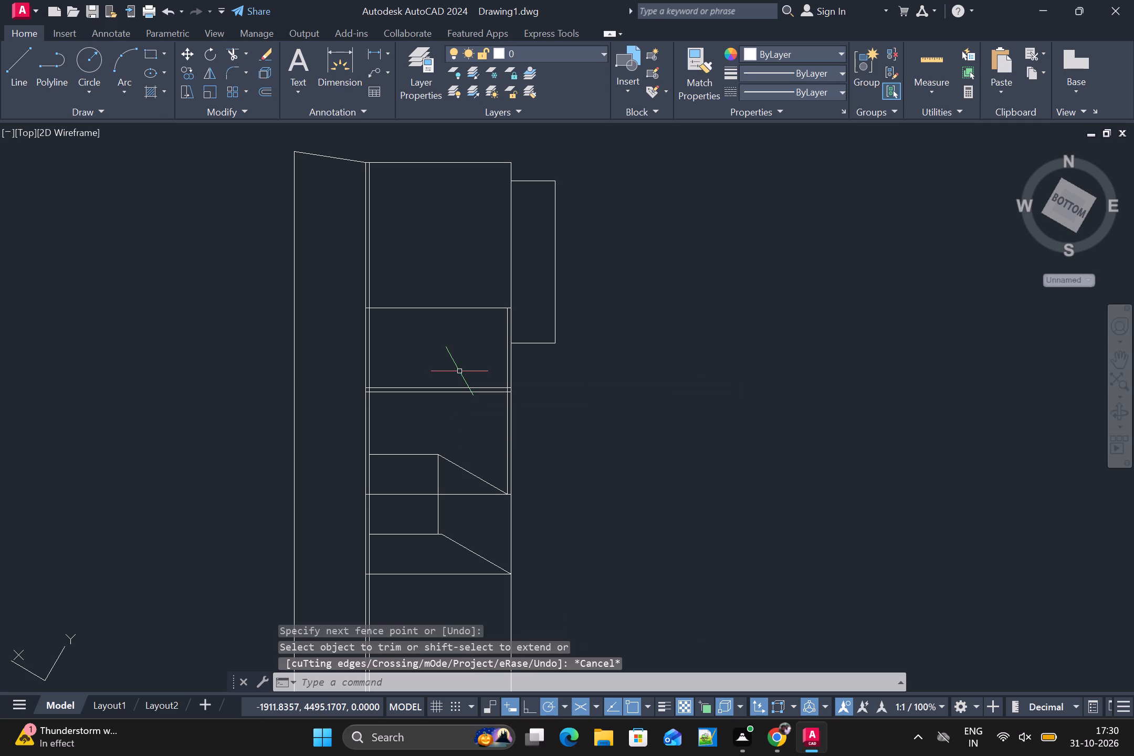
Draw a vertical line about 605 long from the upper depth outline's back corner up to the top edge of the open compartments.
key("l")
key("Return")
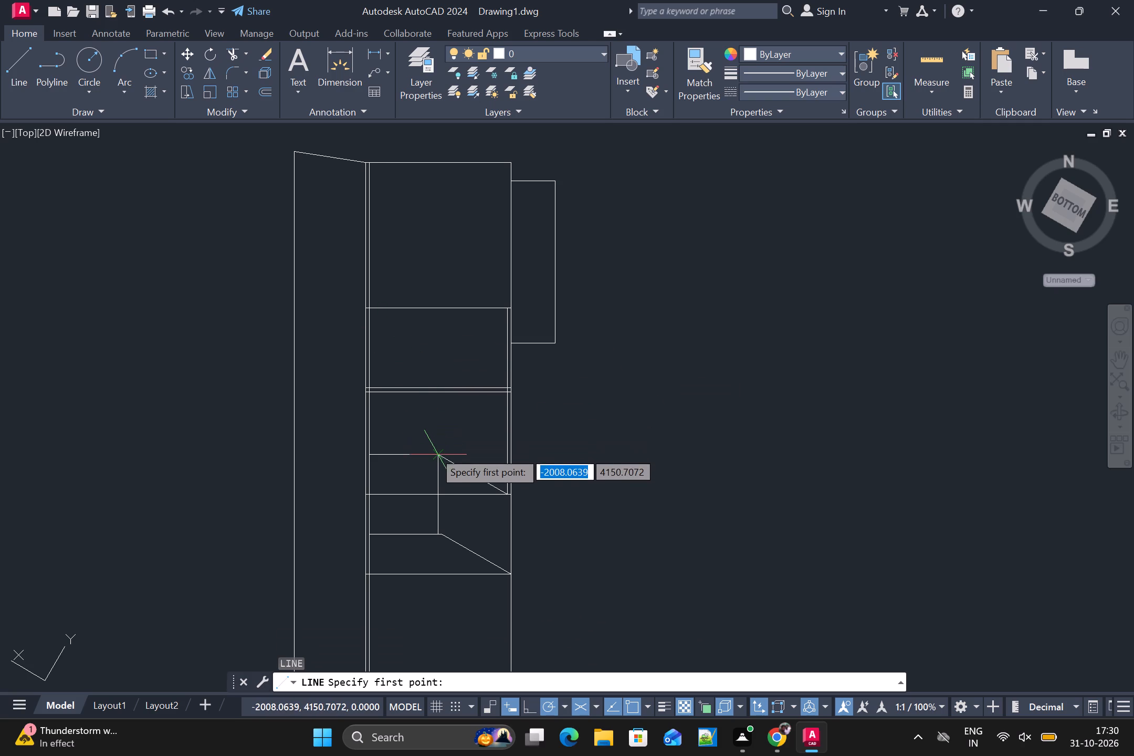
left_click(434, 455)
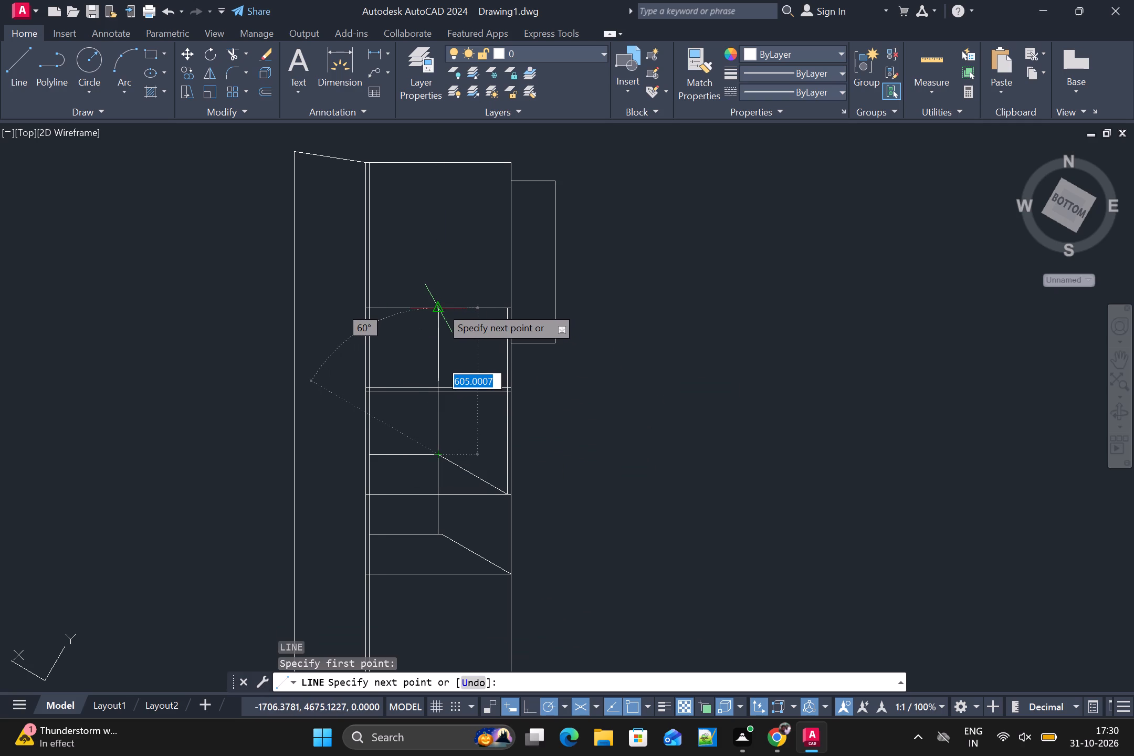
left_click(441, 307)
key("space")
Start a polyline on the unit's right edge just below the double shelf line, with the isoplane set to Right.
scroll(471, 380, "down", 1)
scroll(606, 481, "down", 1)
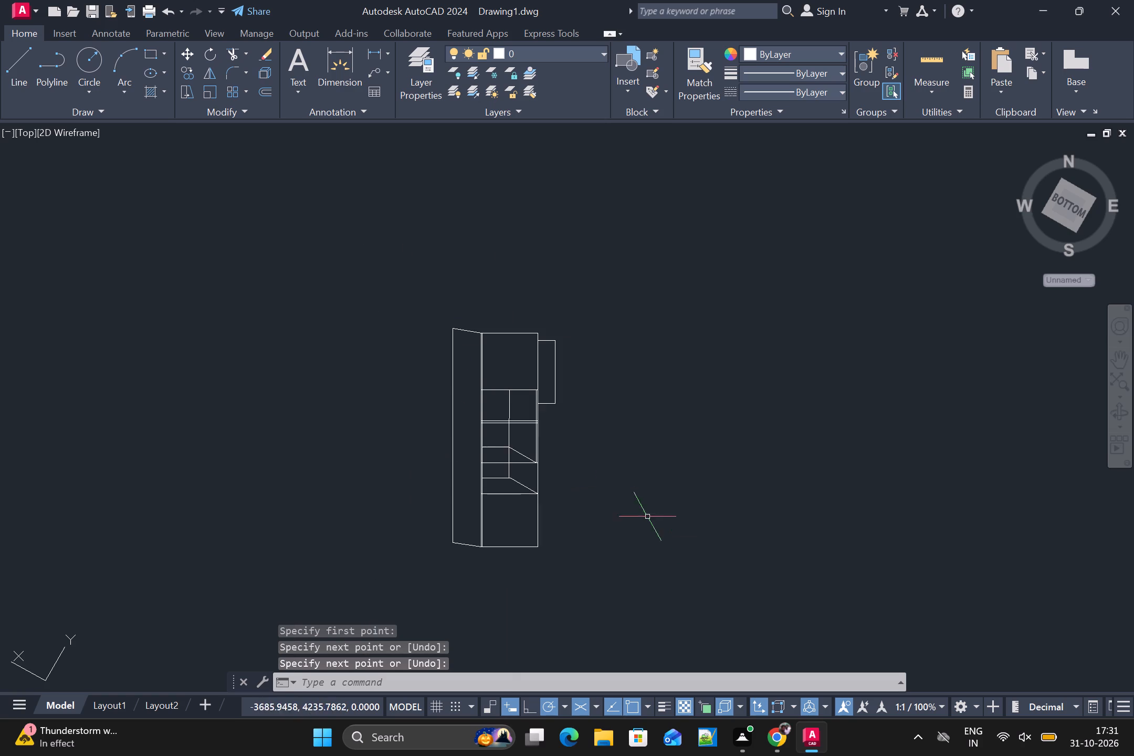
middle_click_drag(635, 509, 589, 482)
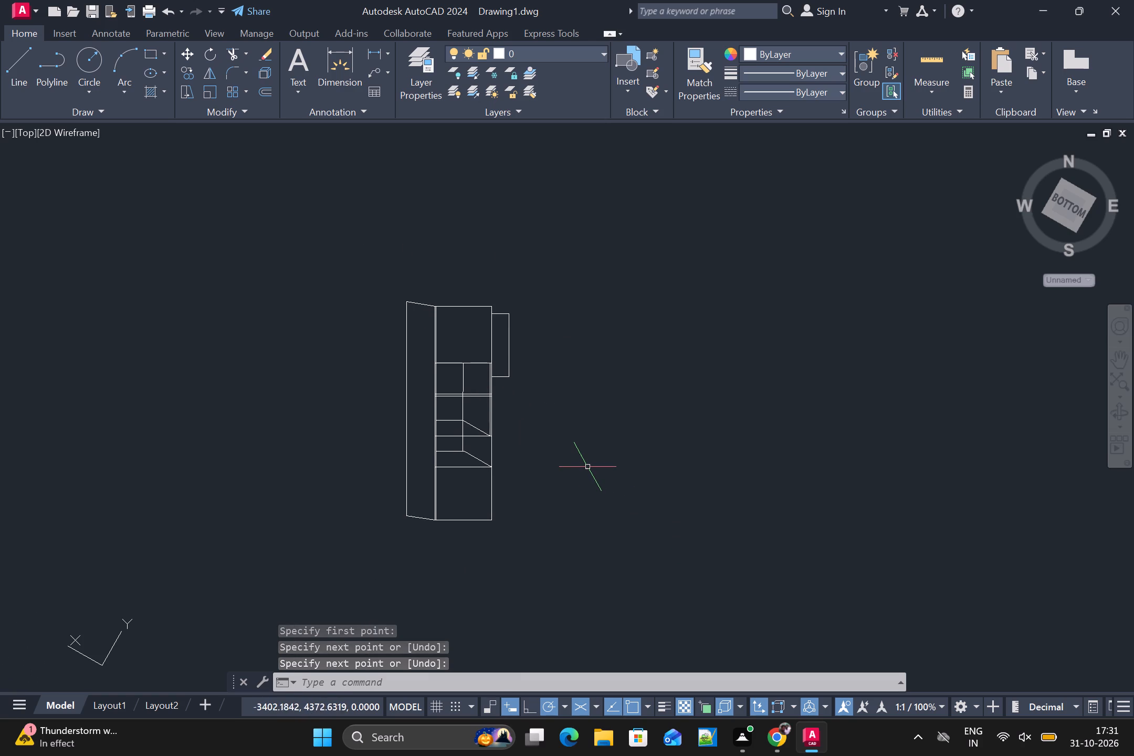
scroll(587, 464, "up", 1)
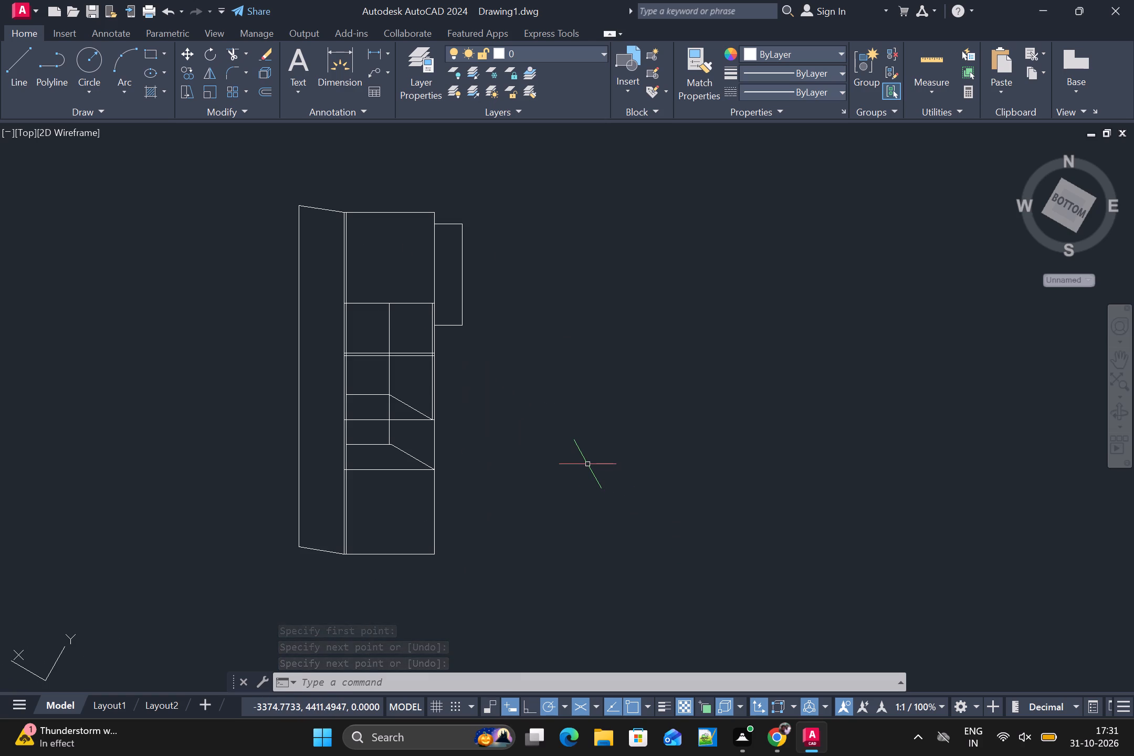
key("p")
key("l")
key("Return")
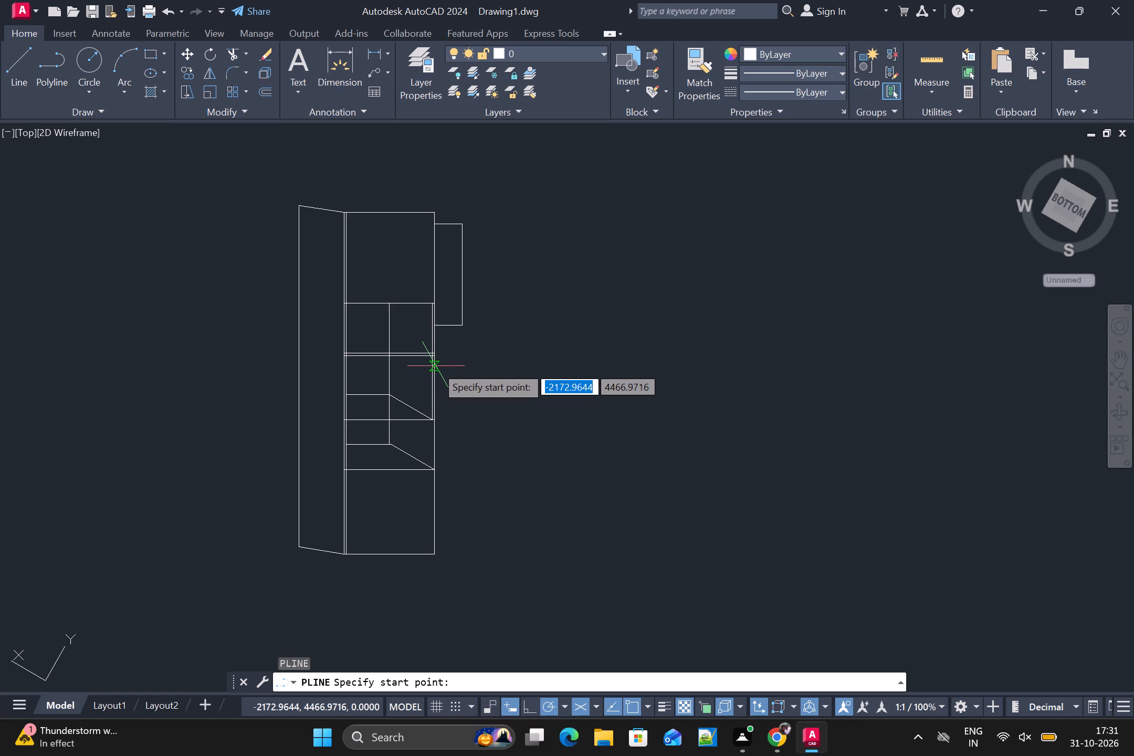
left_click(437, 367)
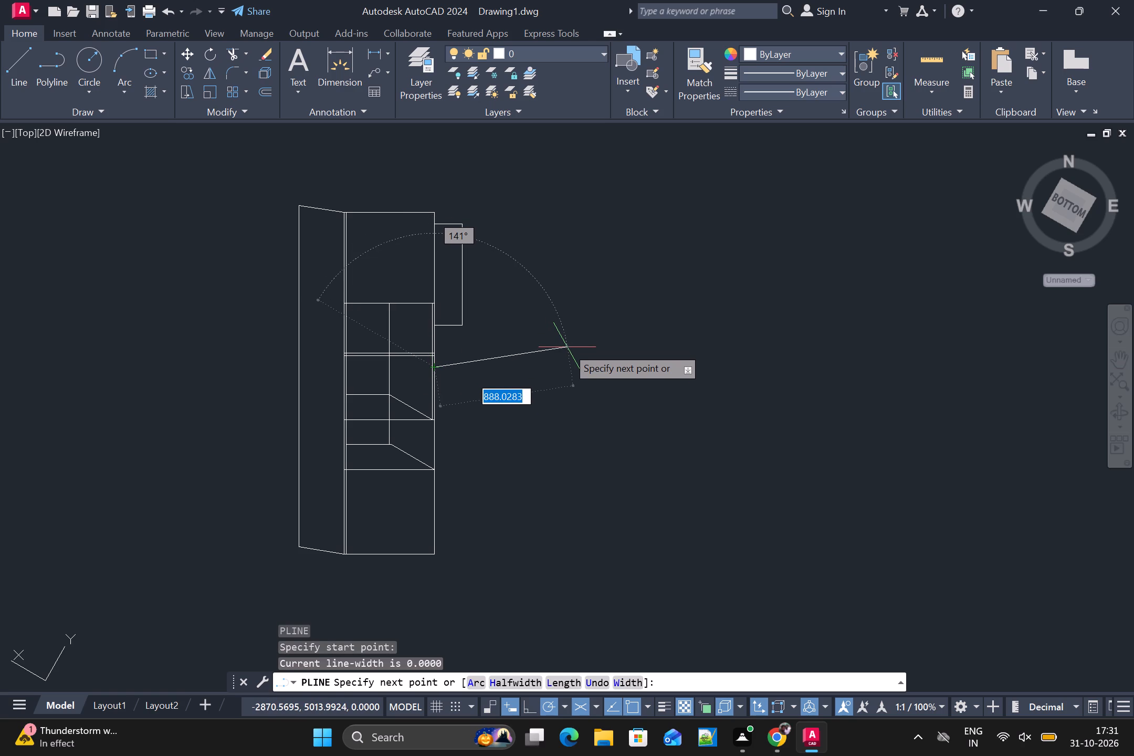
key("F5")
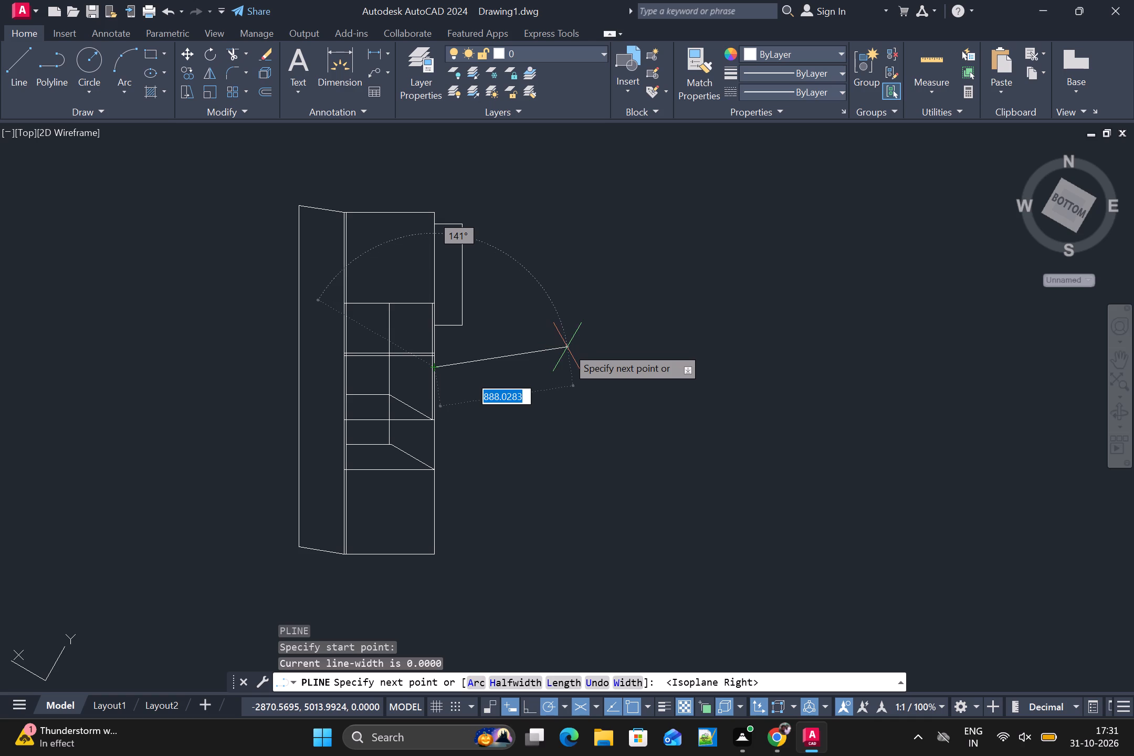
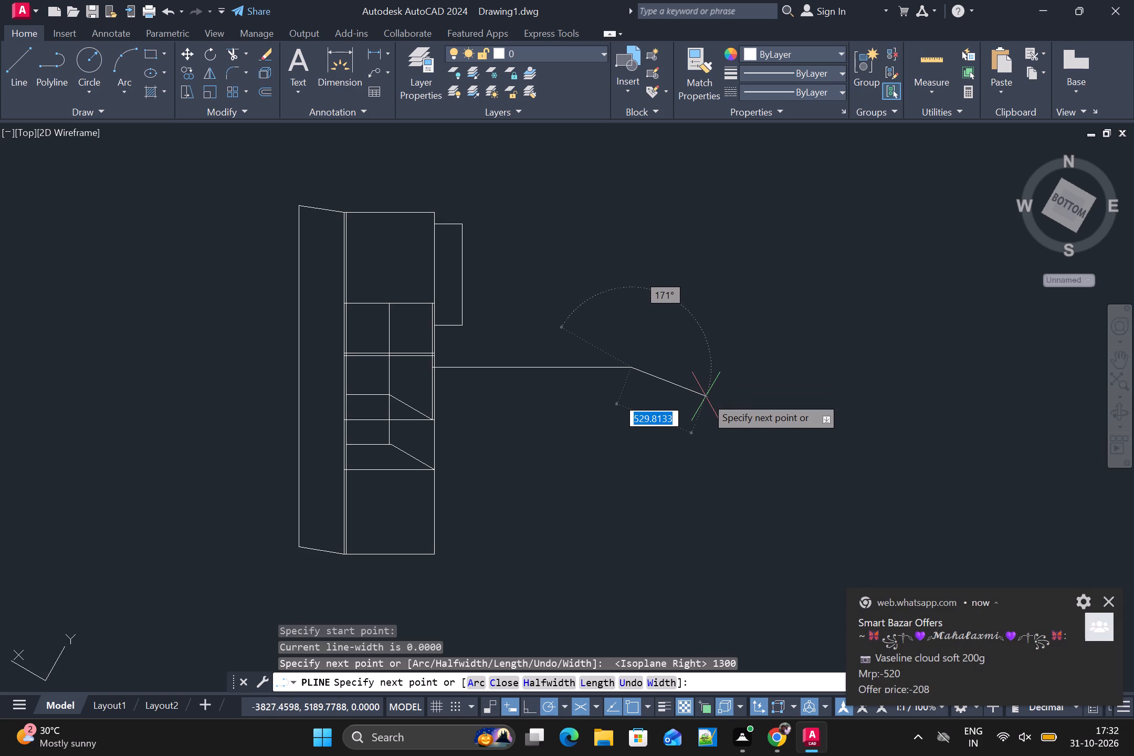
Continue the polyline with a 900 segment slanting downward away from the unit, past the end of the 1300 horizontal run.
type("900")
key("Return")
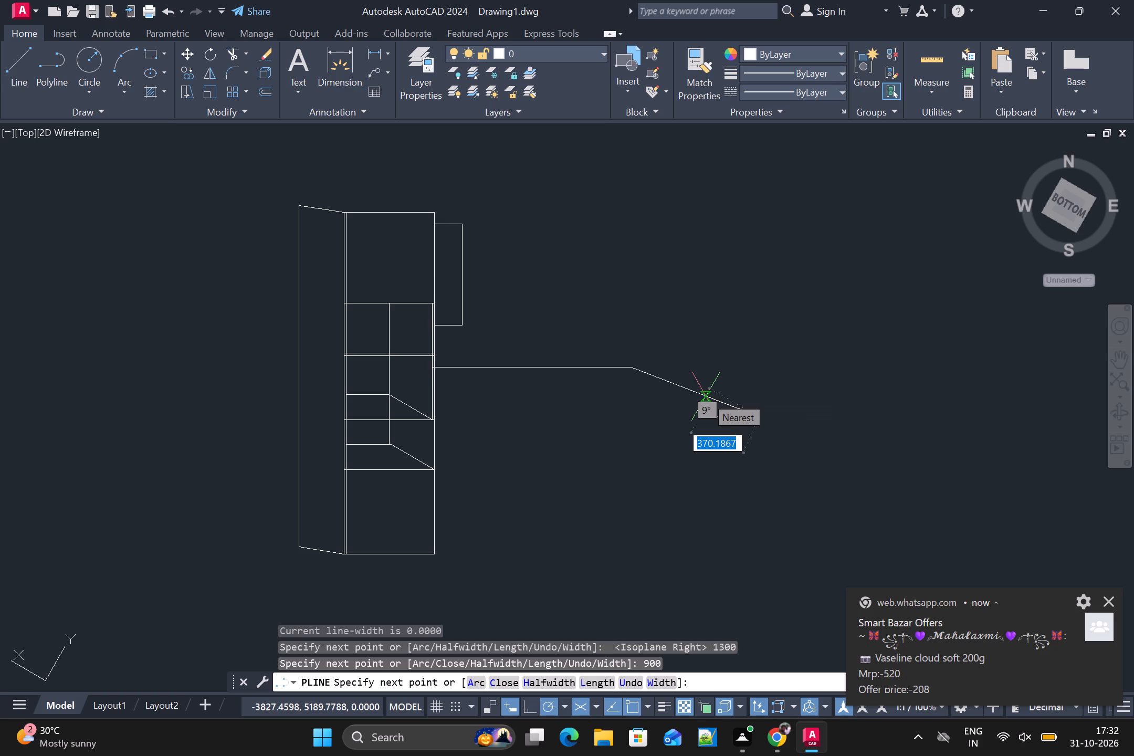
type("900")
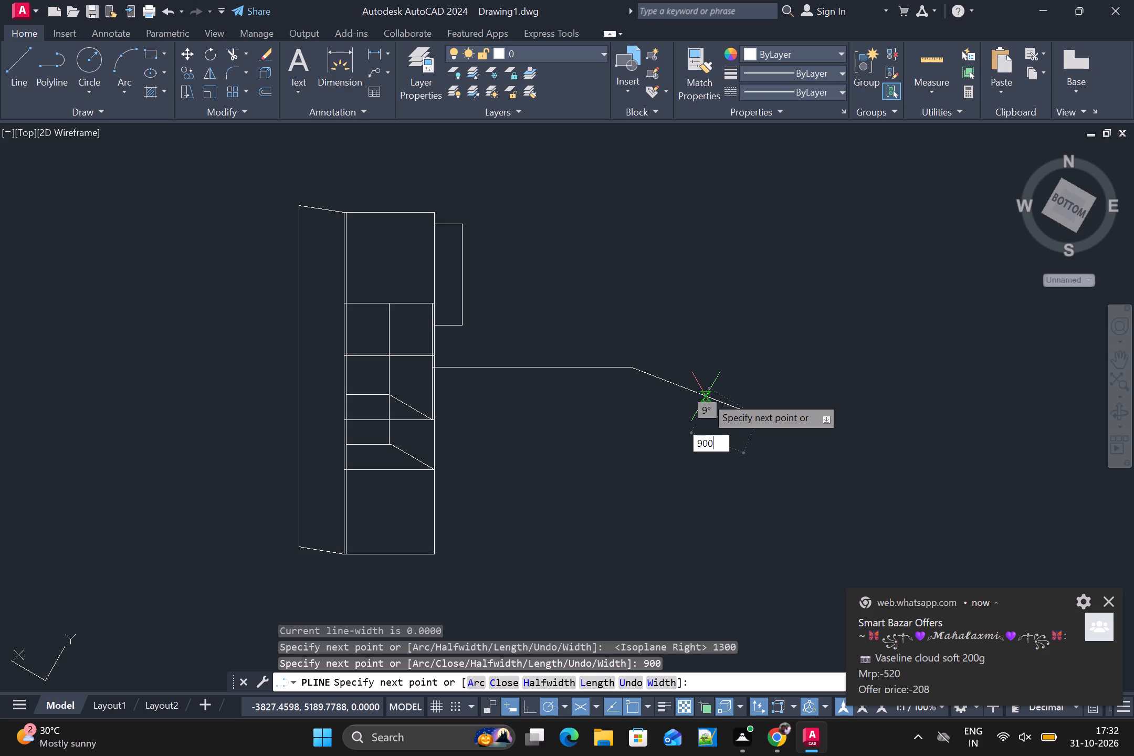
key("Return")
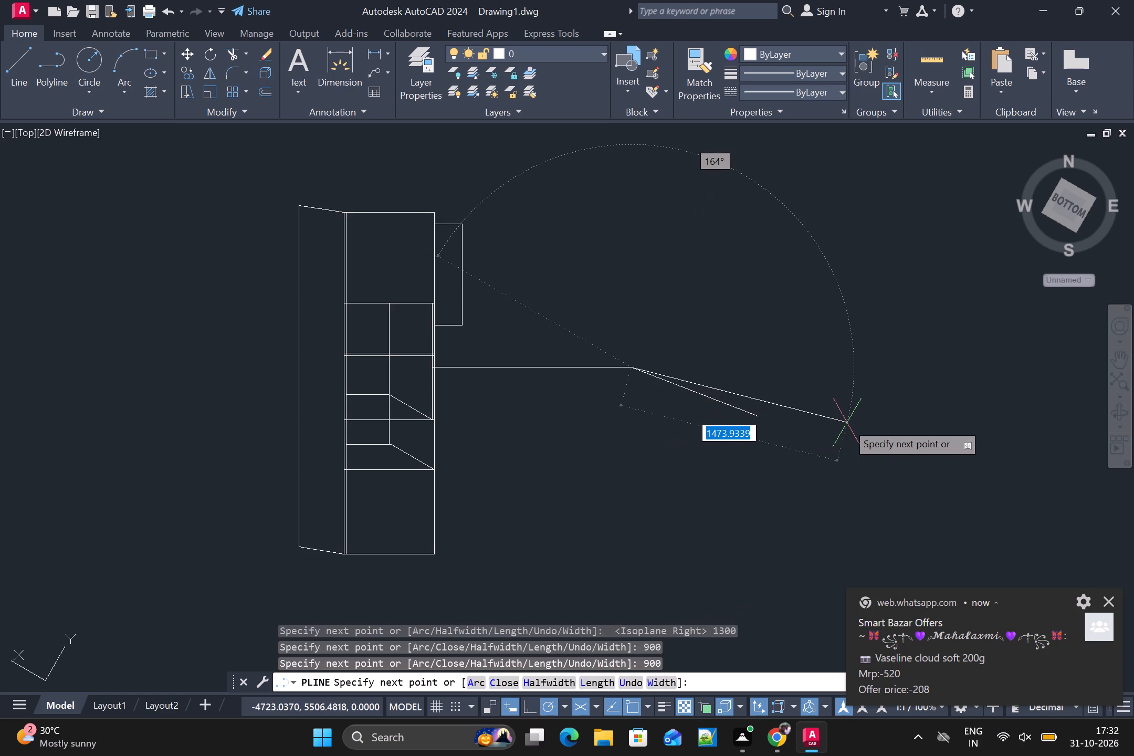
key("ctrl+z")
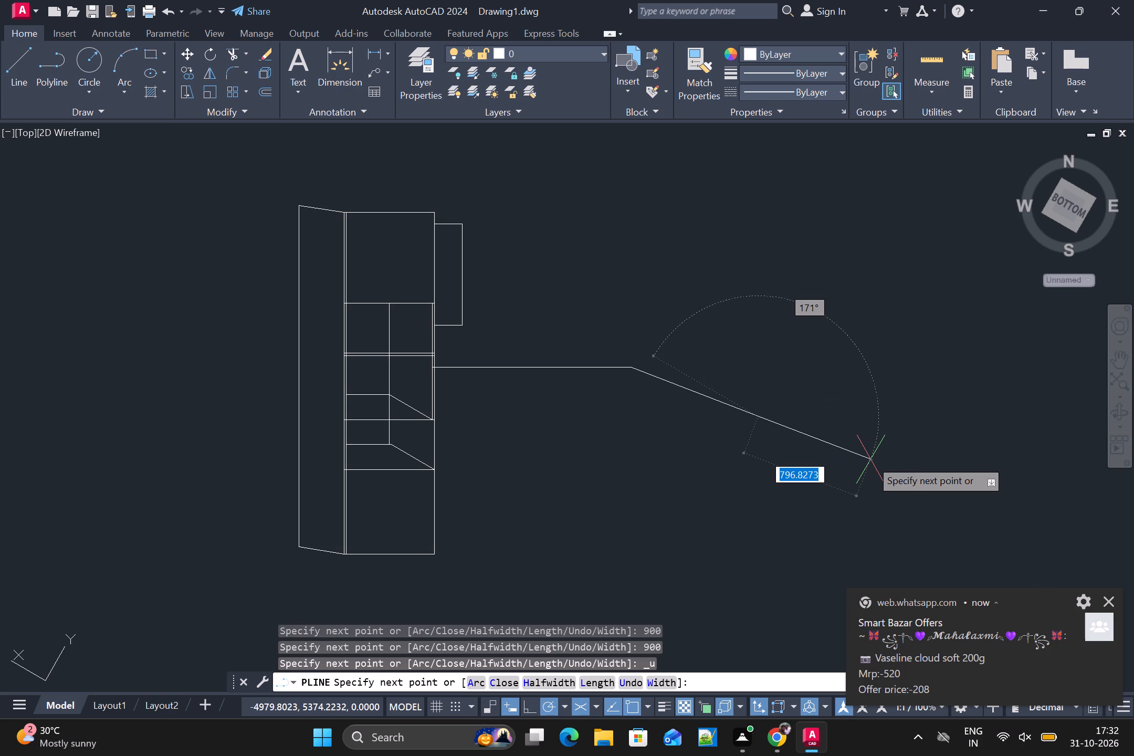
Extend the polyline's slanted run by another 900 segment and add a 330 end segment angled back towards the unit.
type("900")
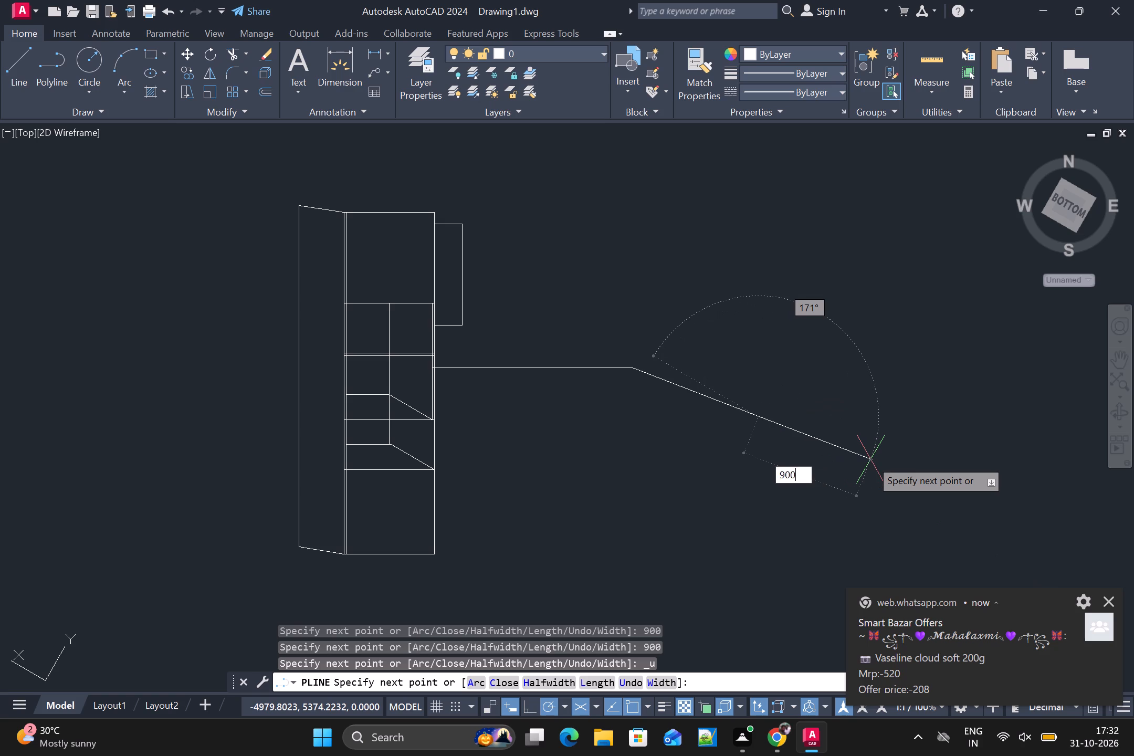
key("Return")
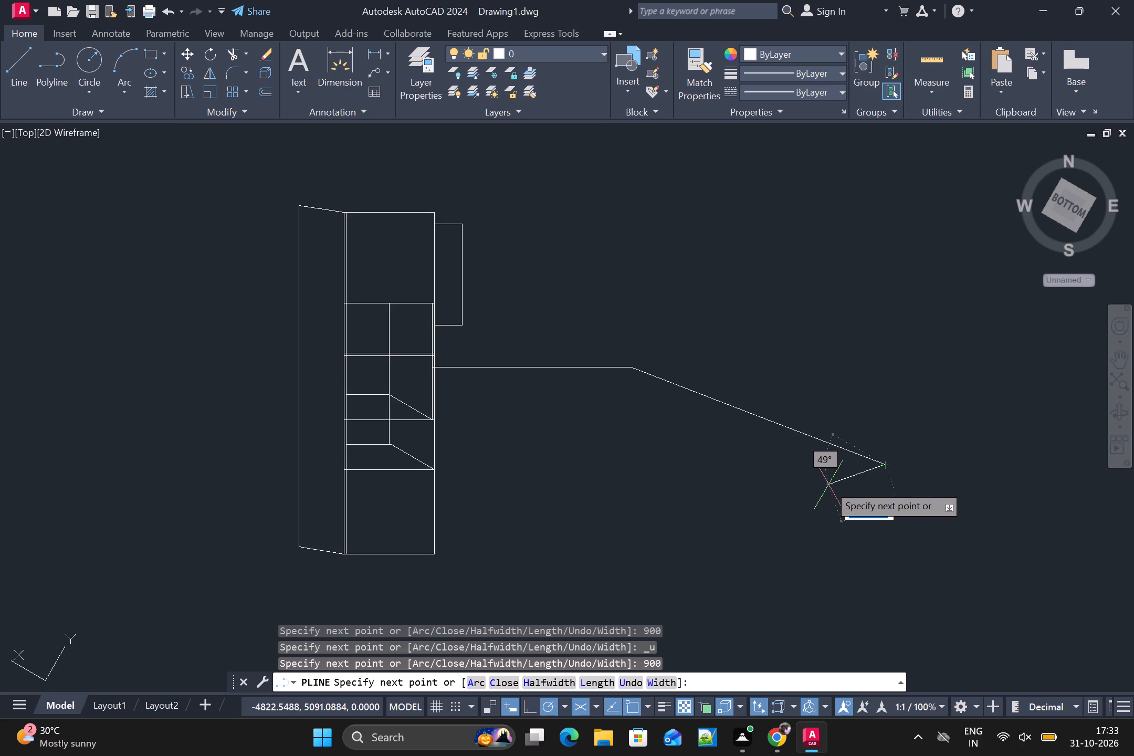
type("330")
key("Return")
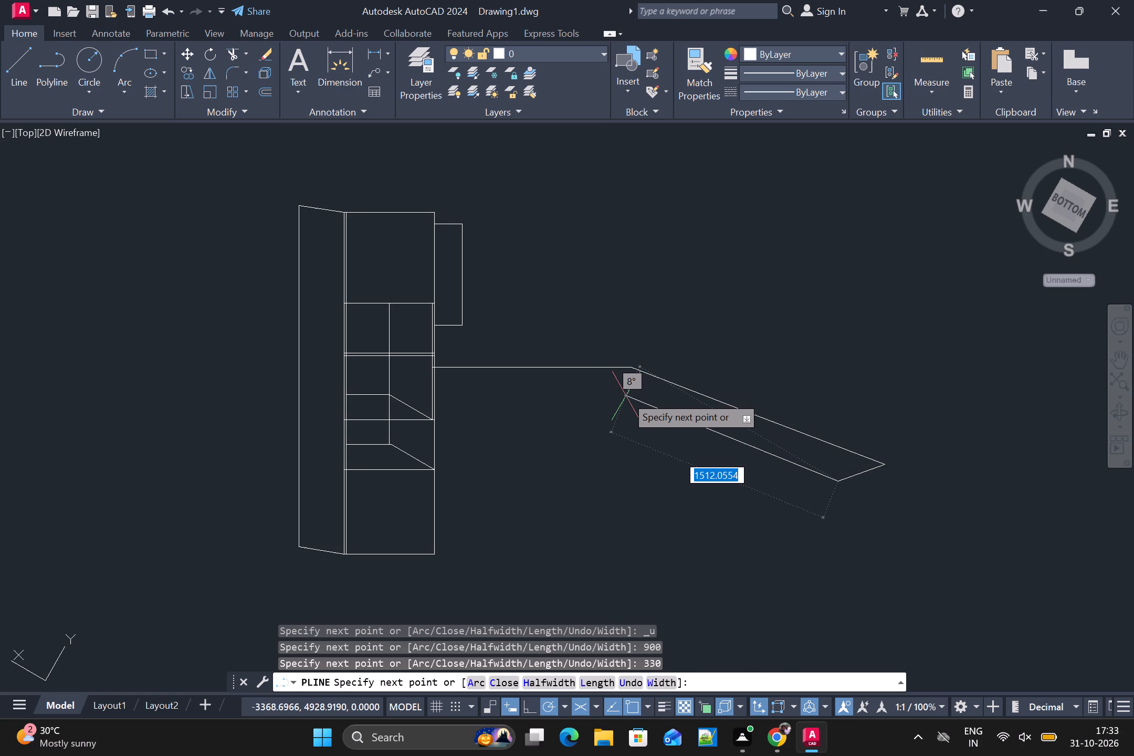
Return the polyline below the first run with slanted segments of 900 and 330, then 1300 horizontally, ending perpendicular on the unit's edge.
type("900")
key("Return")
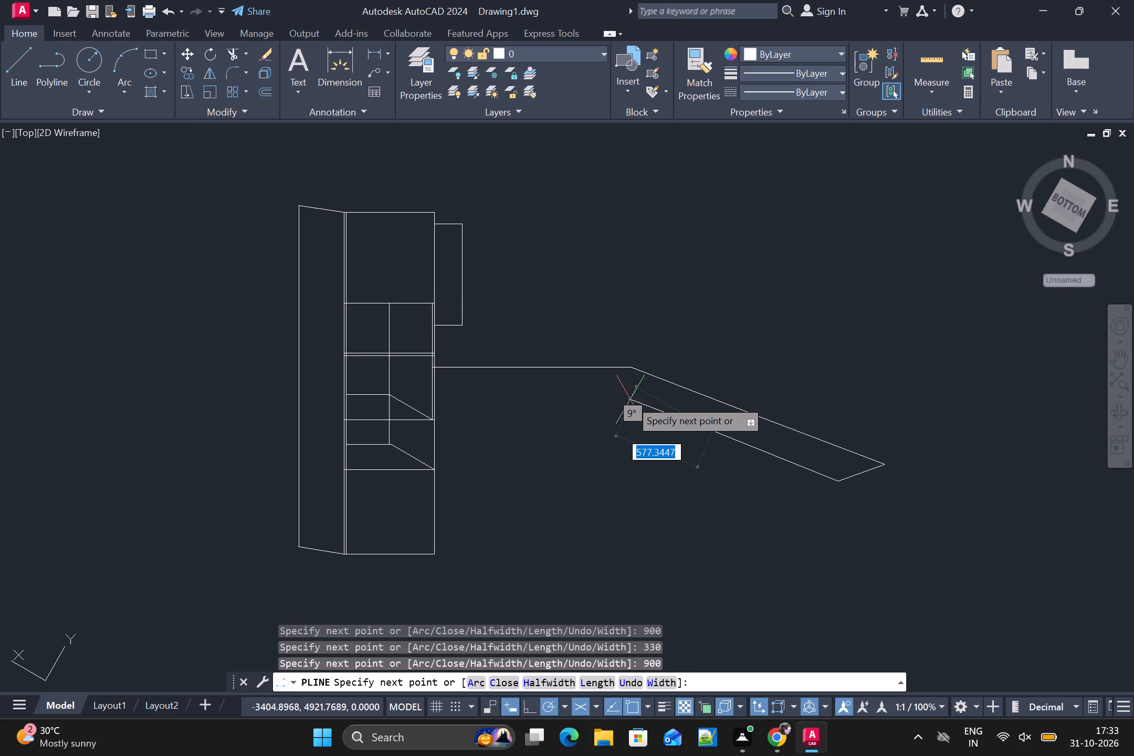
type("330")
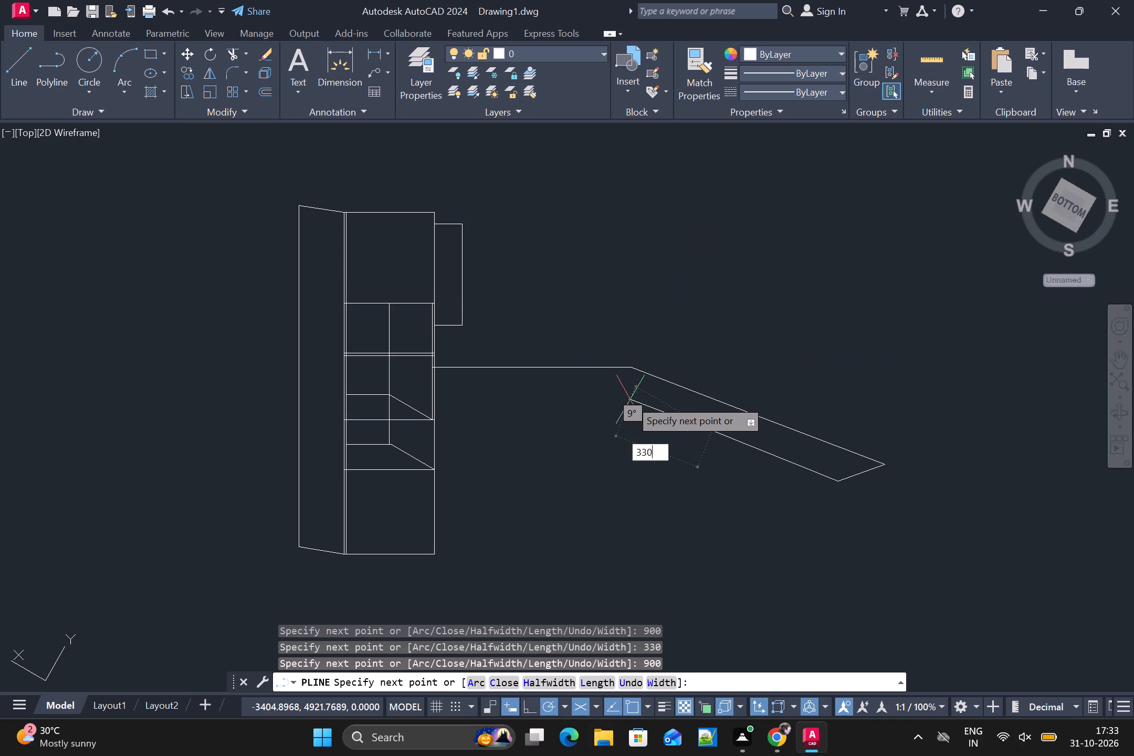
key("Return")
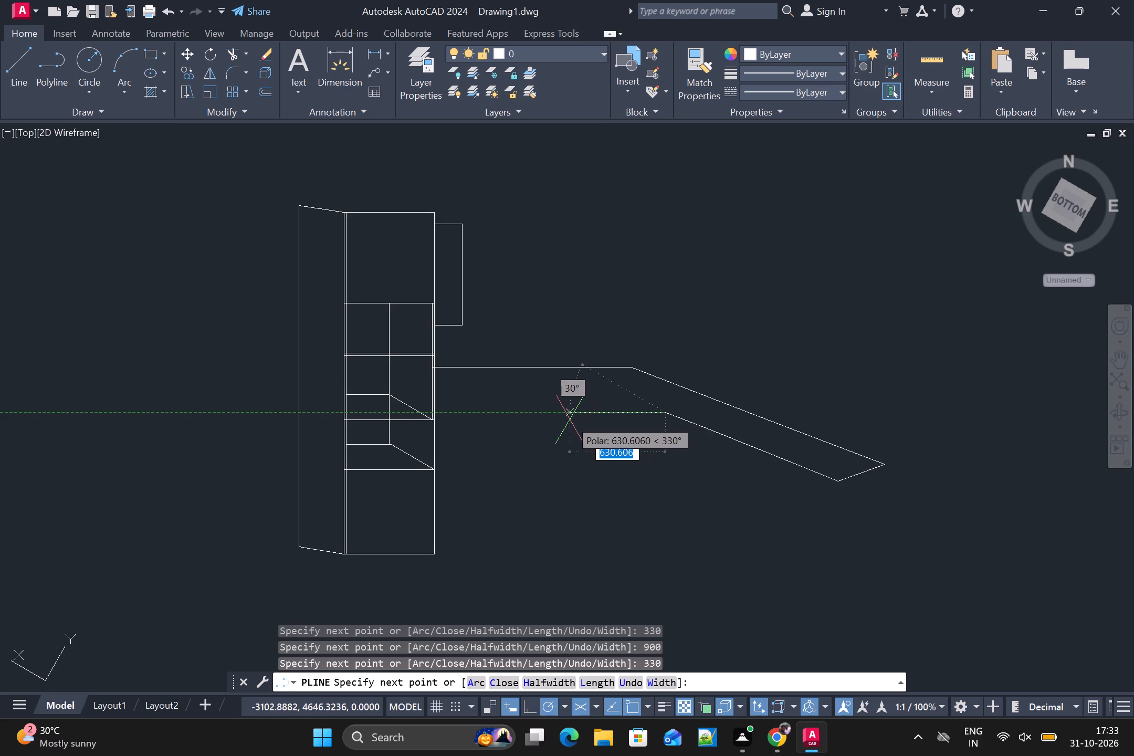
type("1300")
key("Return")
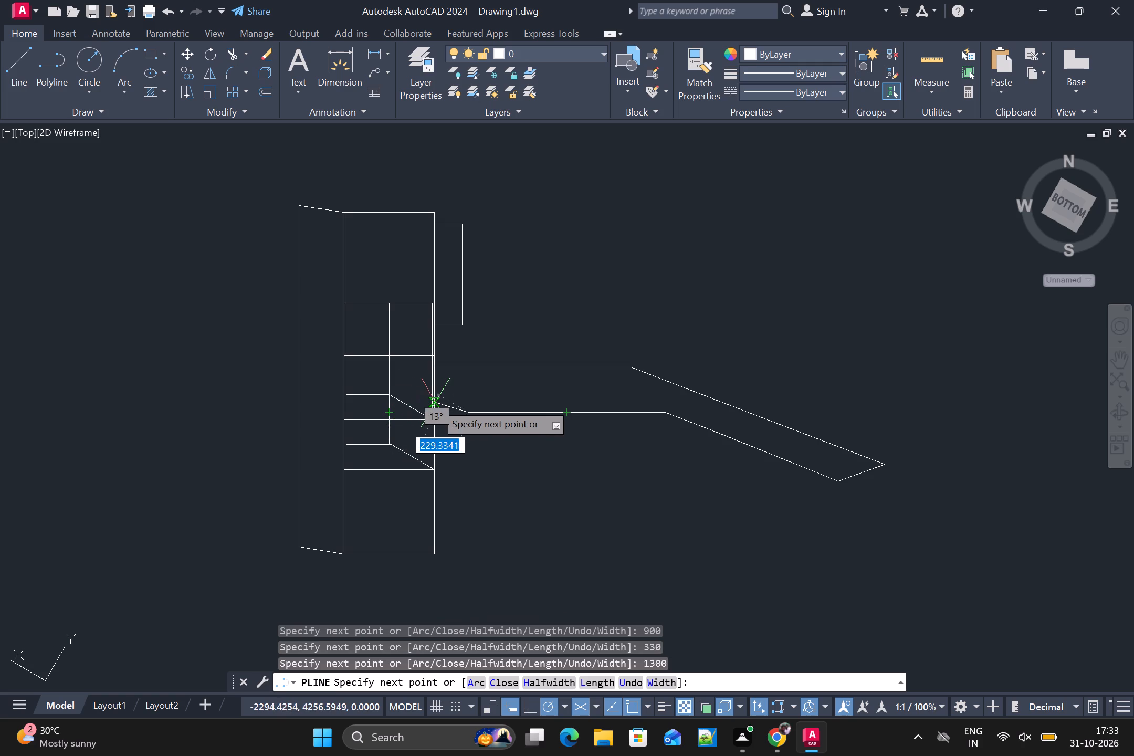
left_click(432, 416)
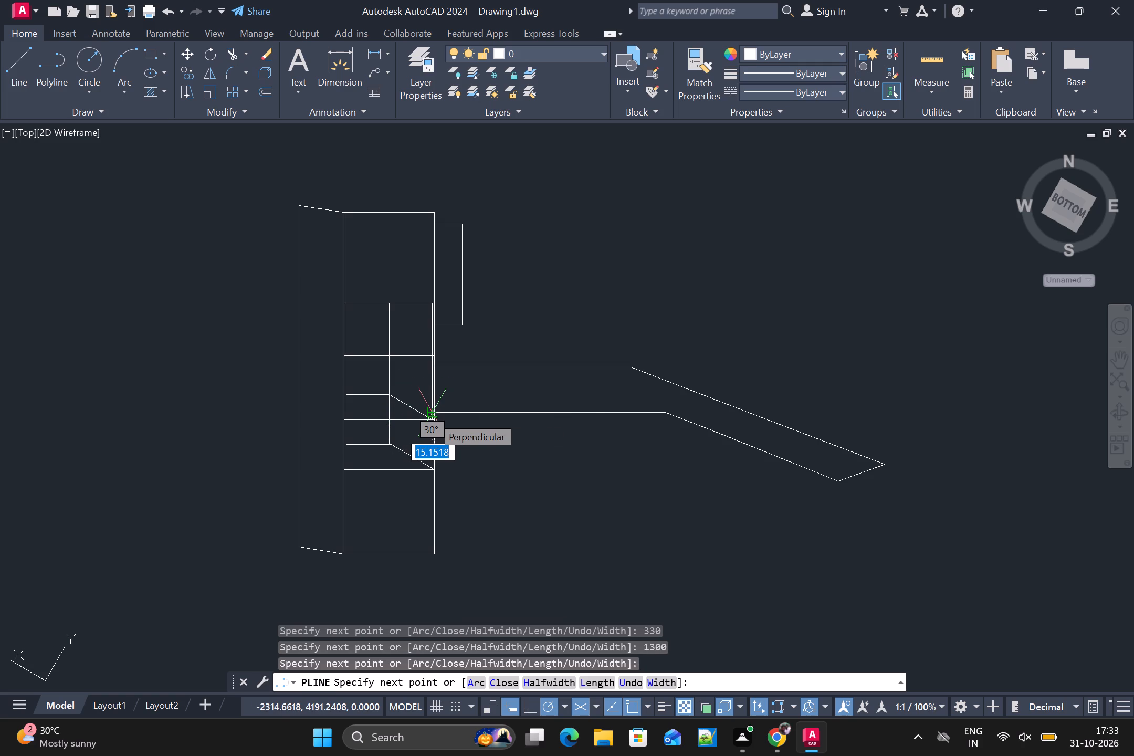
key("space")
Draw a joint line from the worktop outline's lower bend corner diagonally up to its upper slanted edge.
middle_click_drag(678, 455, 620, 508)
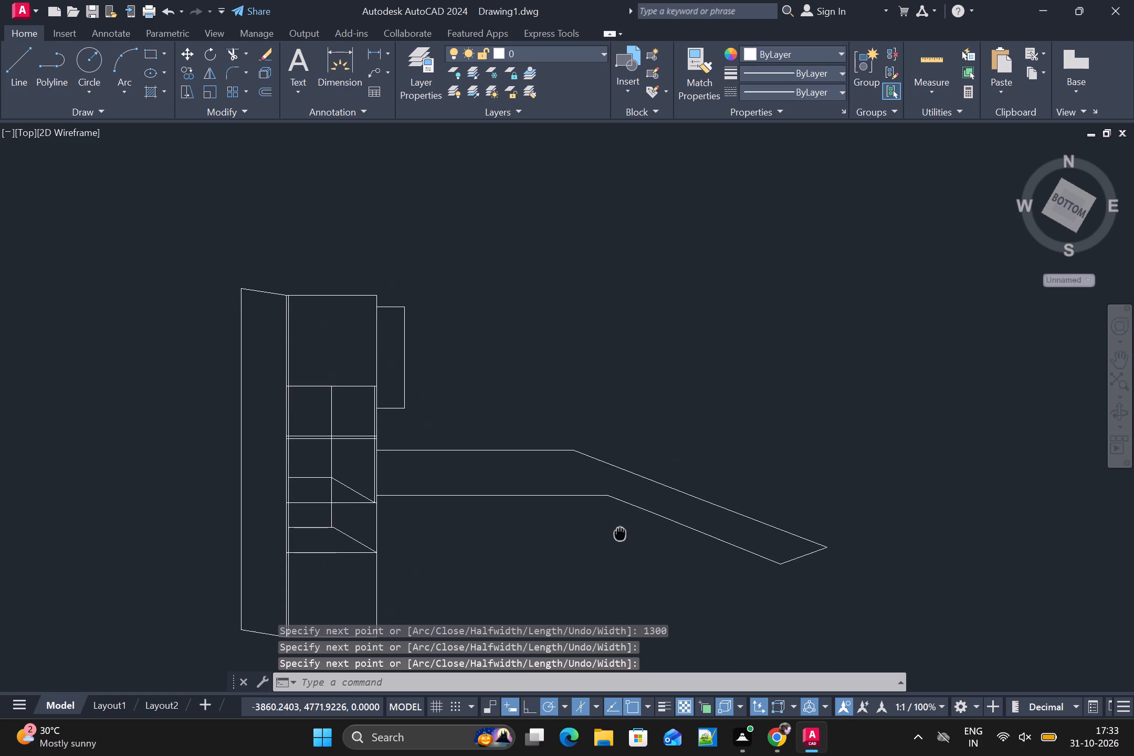
middle_click_drag(620, 508, 638, 402)
scroll(641, 429, "down", 1)
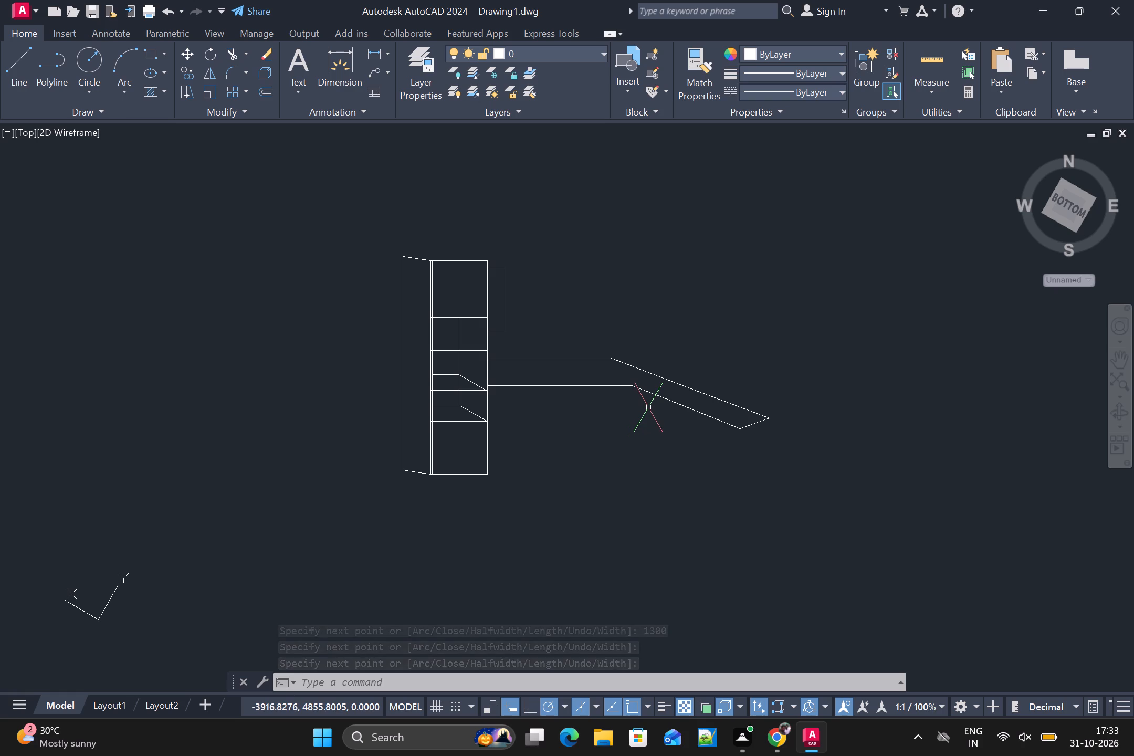
key("l")
key("Return")
scroll(635, 391, "up", 2)
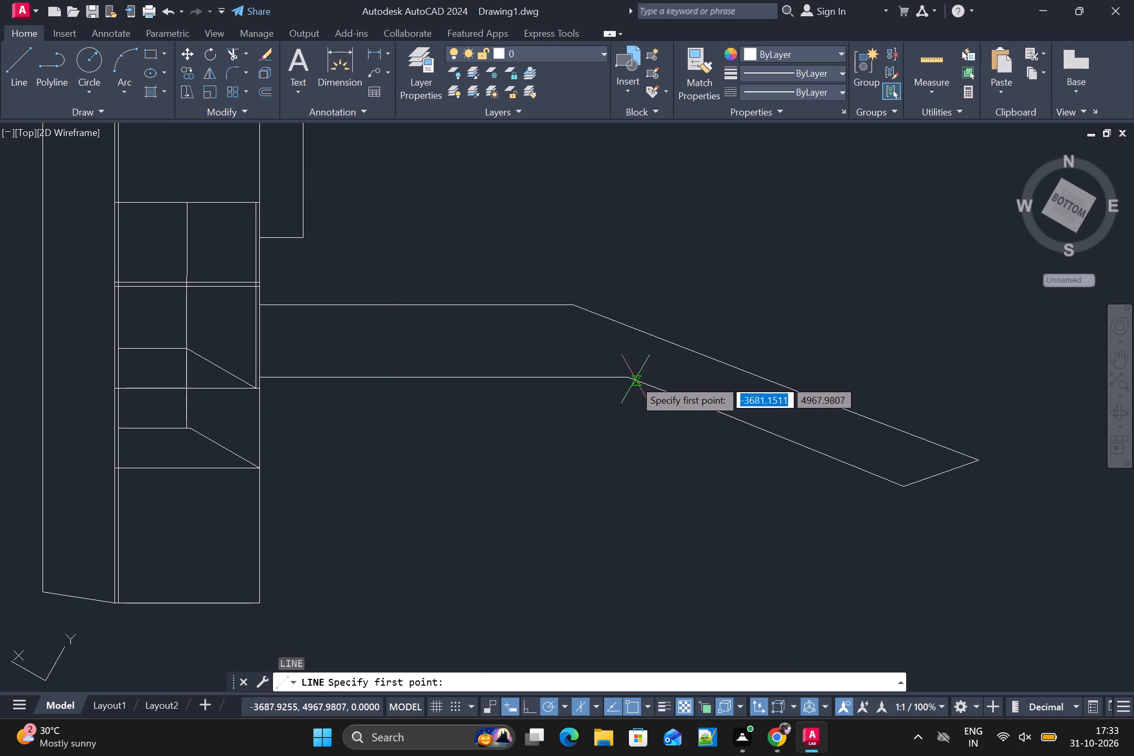
left_click(628, 379)
left_click(679, 348)
key("space")
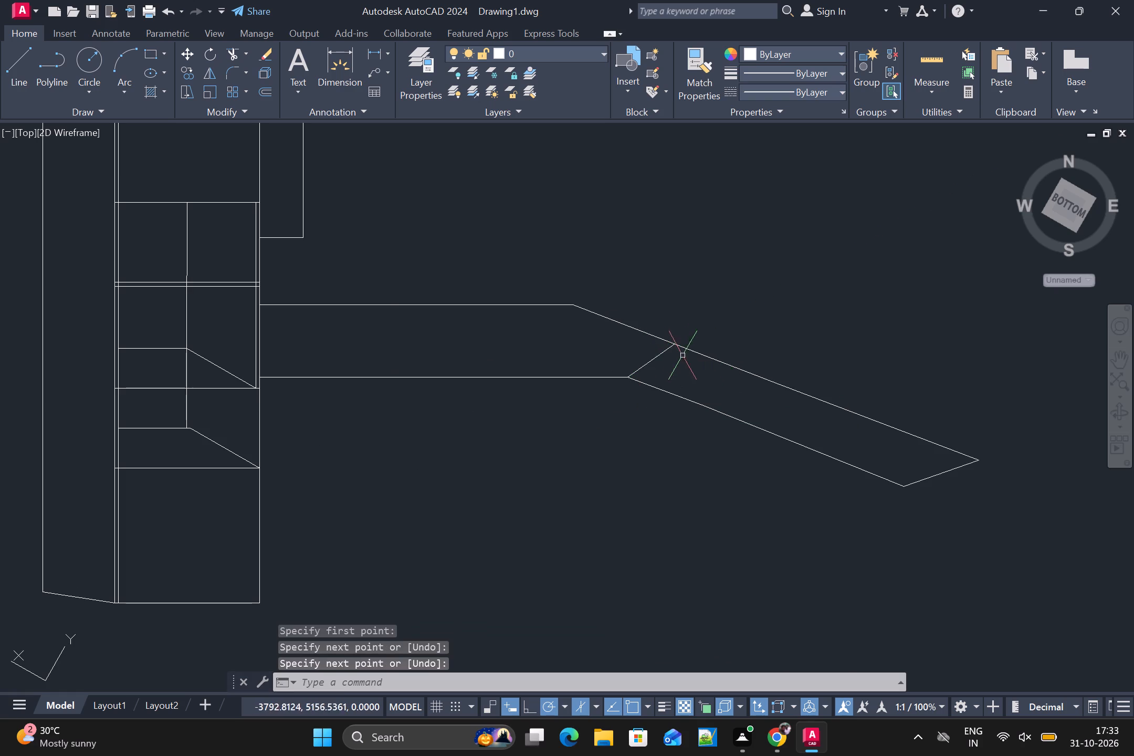
Draw a line from the worktop's lower edge down to the unit's base level and back to the tall unit's bottom corner.
scroll(685, 363, "down", 2)
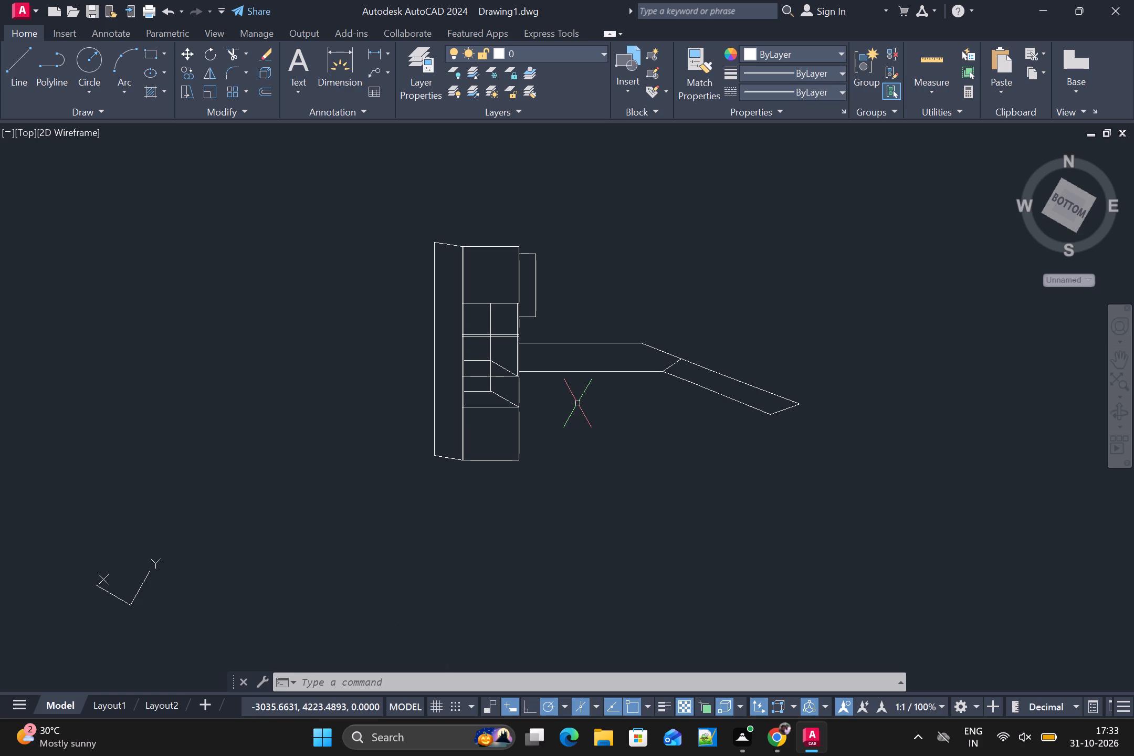
key("l")
key("Return")
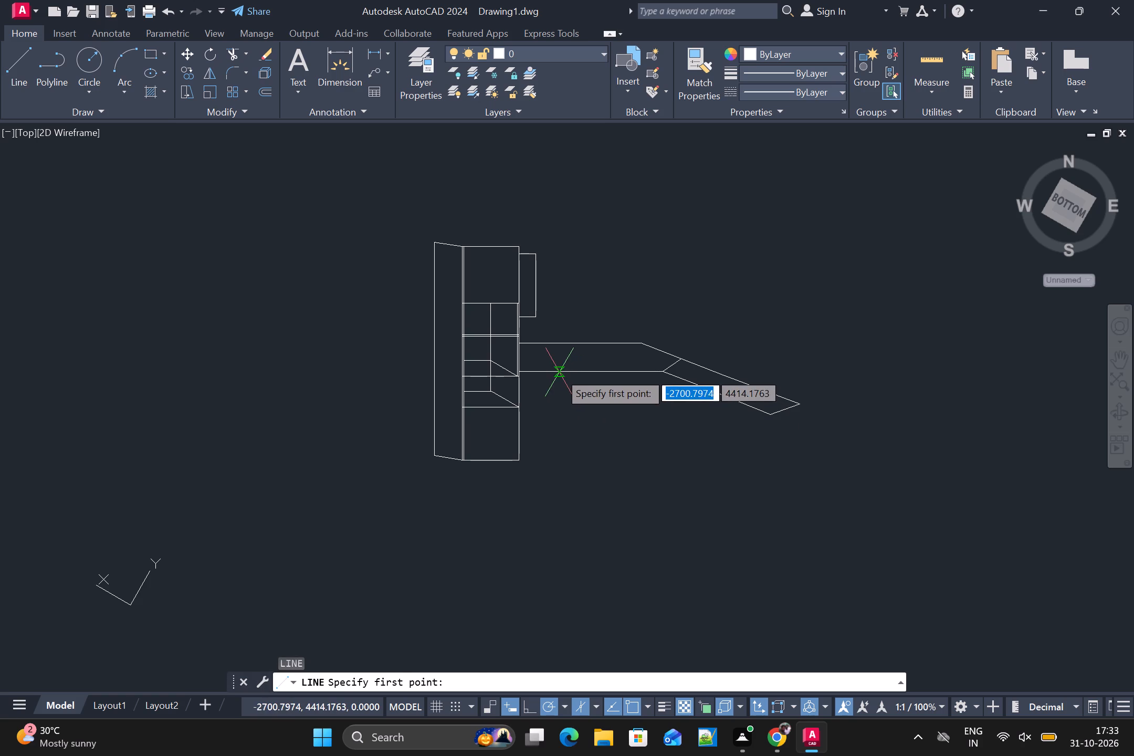
left_click(559, 372)
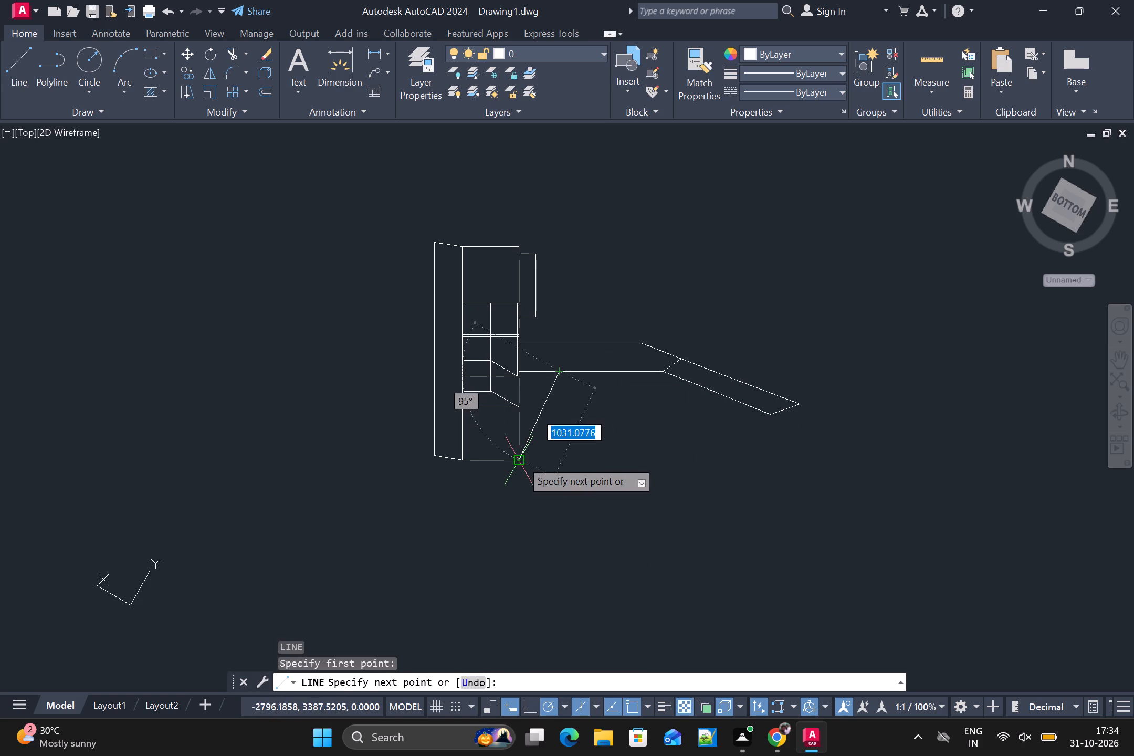
left_click(561, 462)
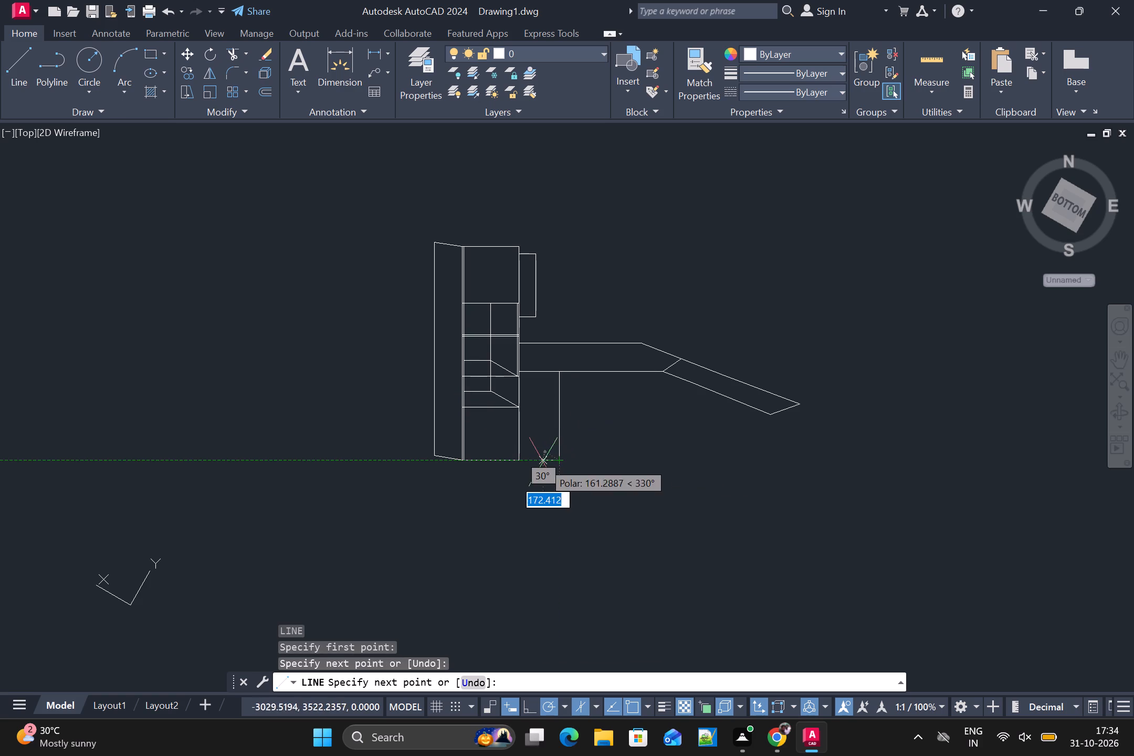
left_click(519, 462)
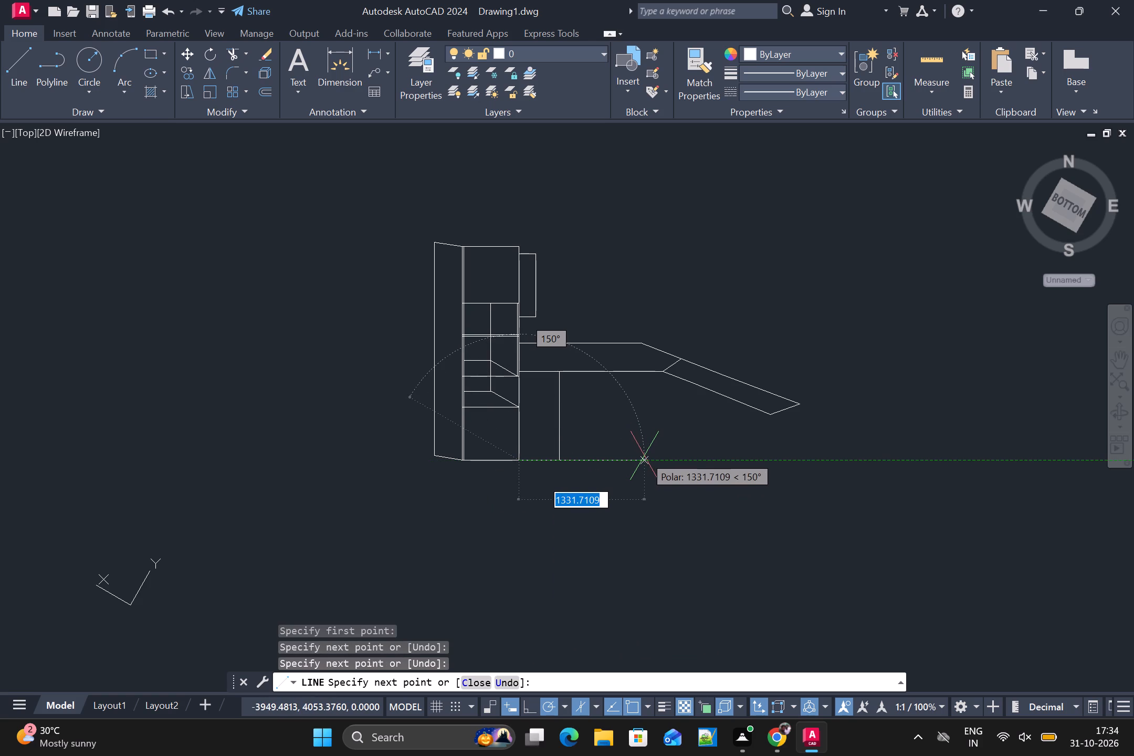
key("space")
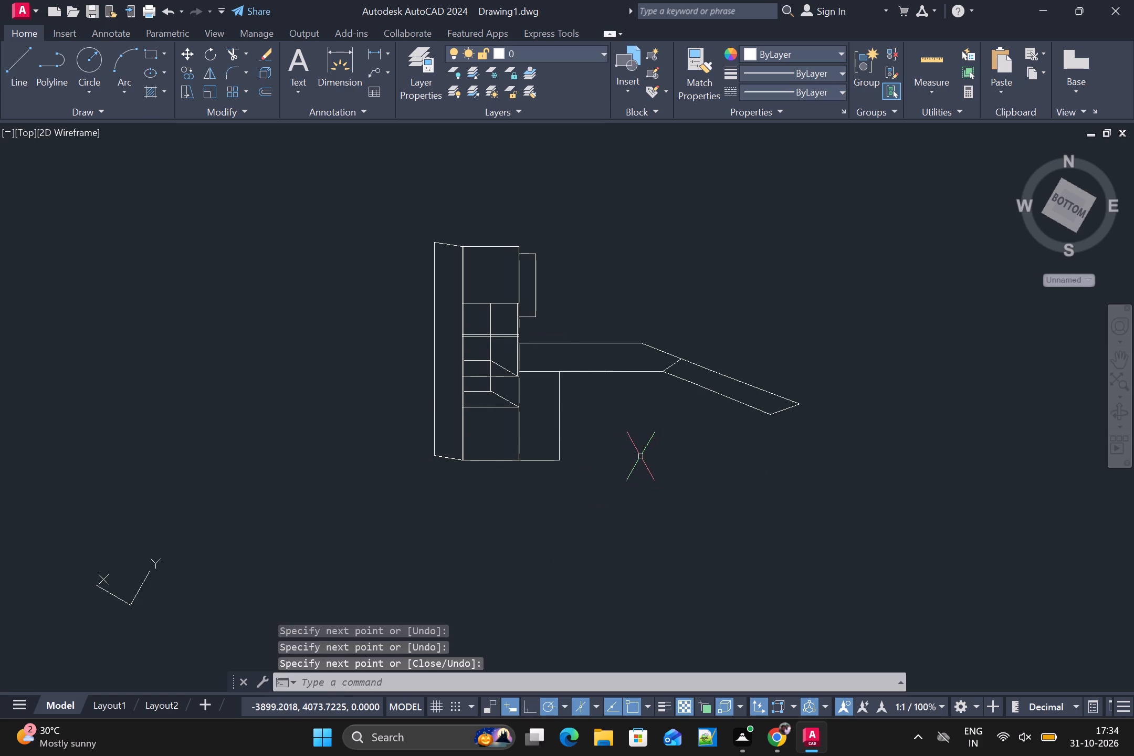
Draw a second vertical line about 937 long below the worktop and join it along the base to the first cabinet's bottom corner.
key("space")
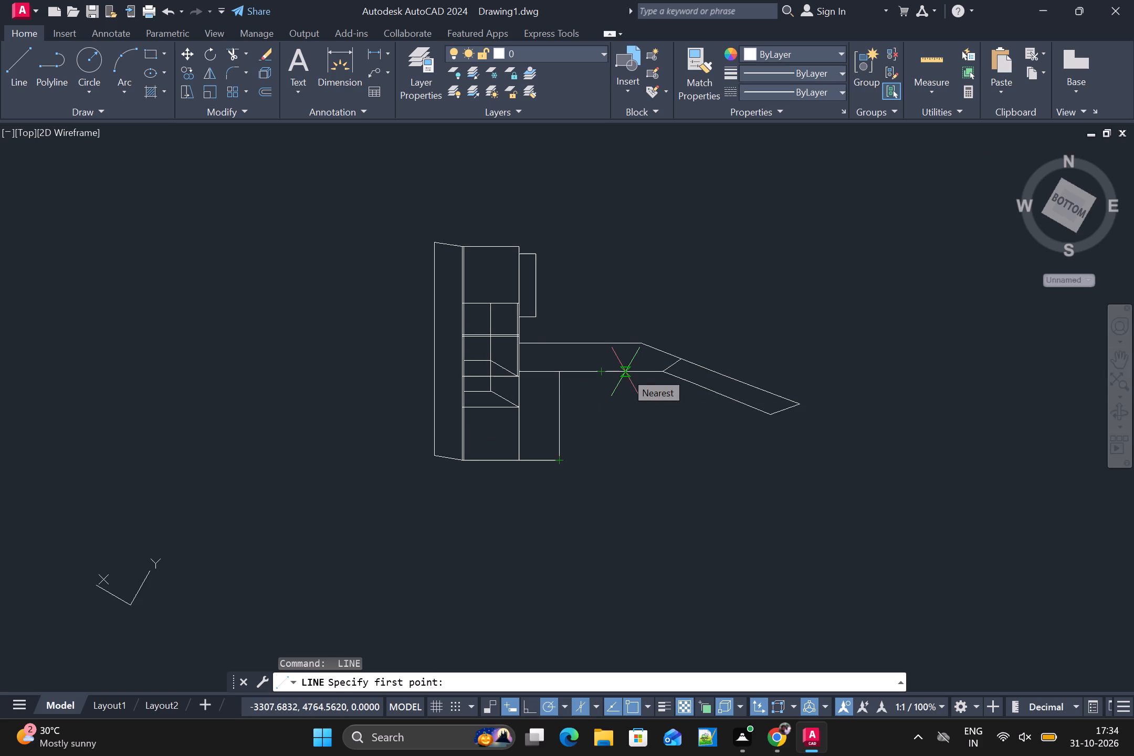
scroll(625, 372, "up", 1)
left_click(609, 374)
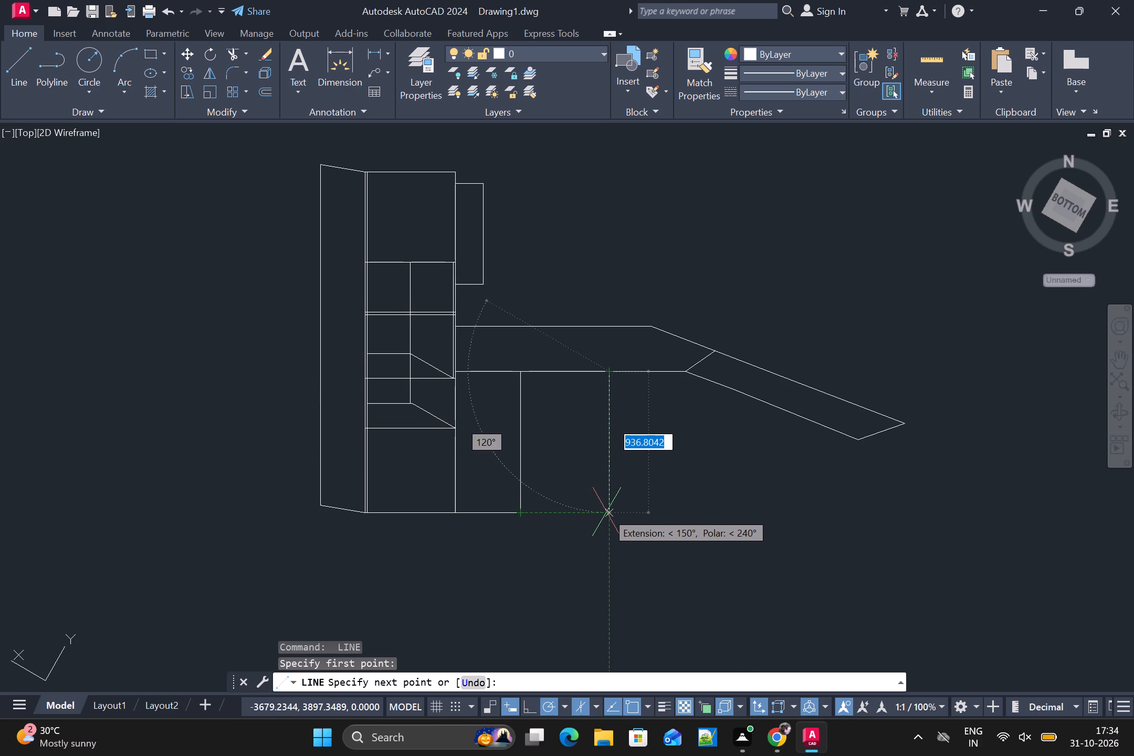
left_click(608, 513)
left_click(517, 513)
key("space")
Draw a third vertical line from the worktop's lower edge near the bend to base level and join it to the second cabinet's bottom corner.
key("space")
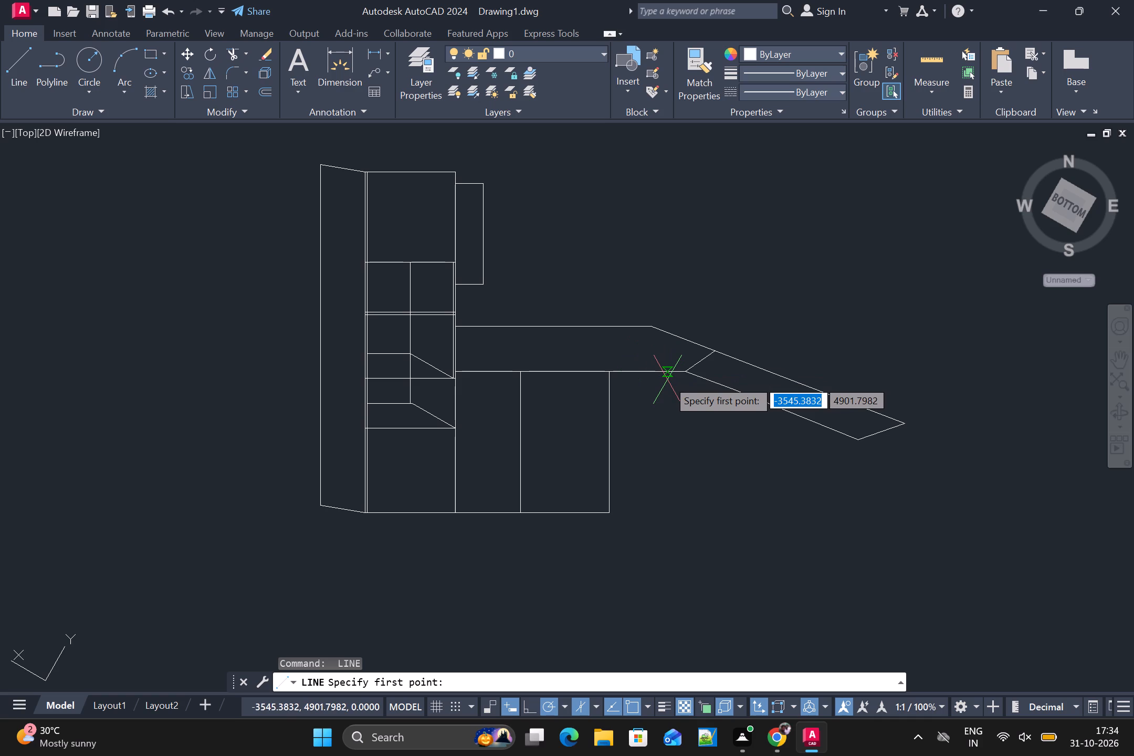
scroll(667, 379, "up", 2)
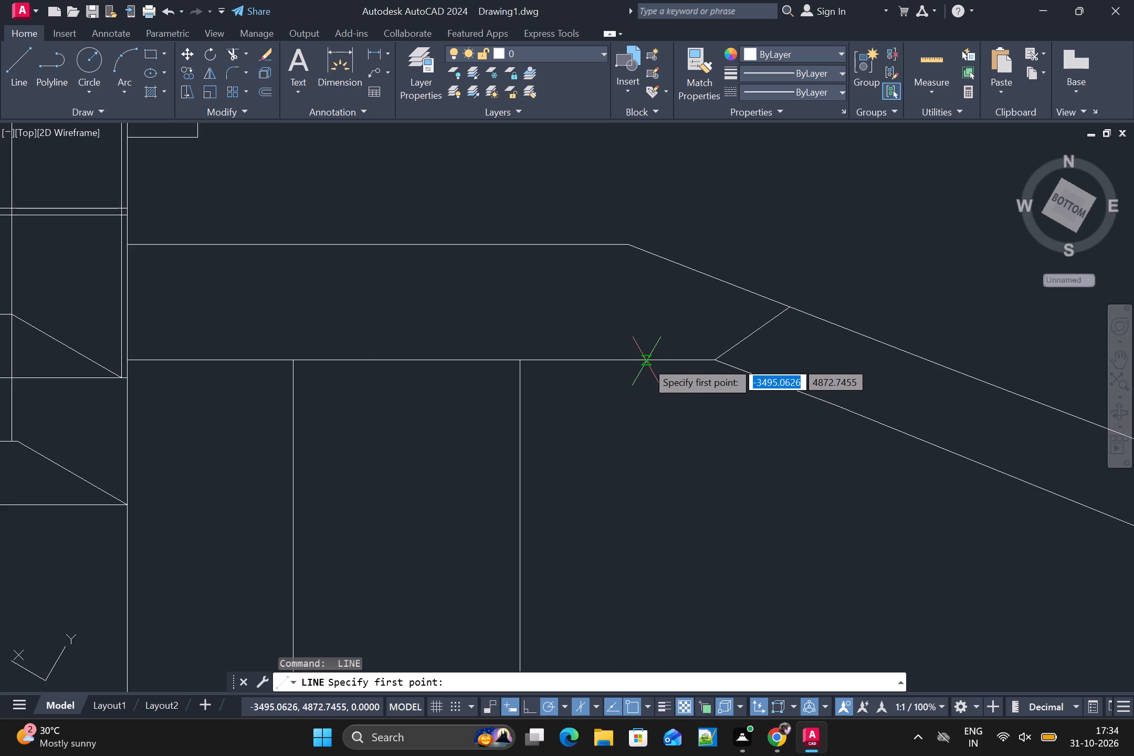
left_click(646, 361)
middle_click_drag(648, 508, 645, 343)
scroll(651, 394, "down", 1)
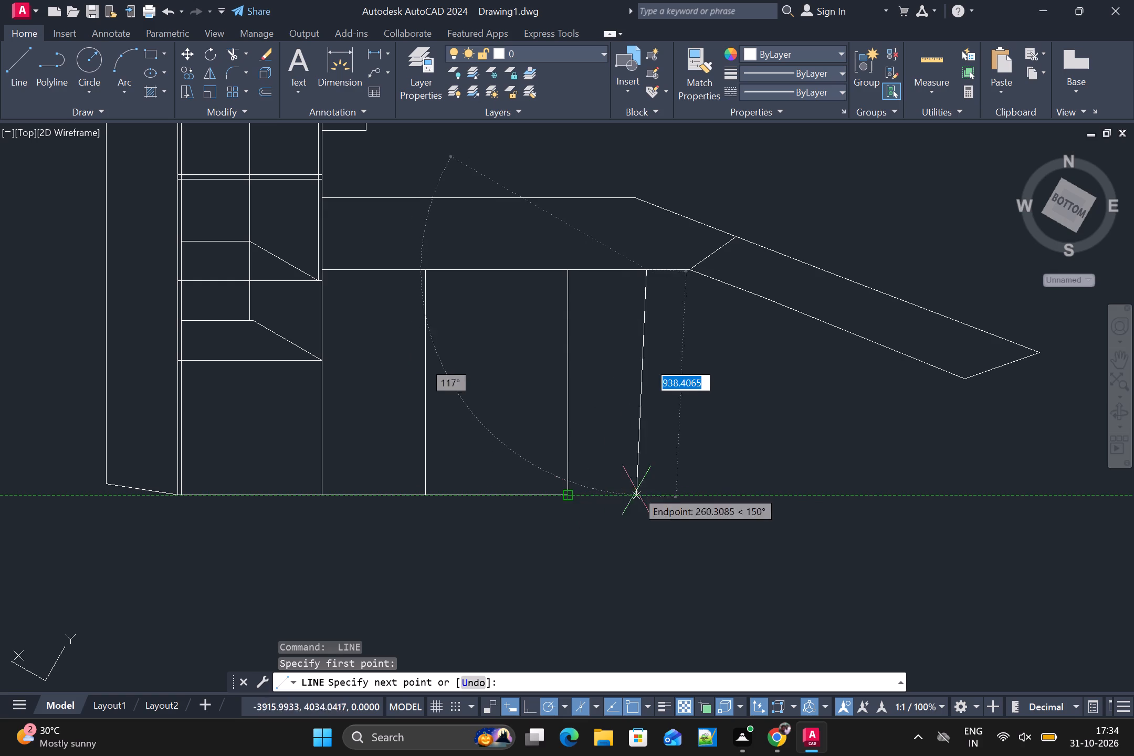
left_click(649, 490)
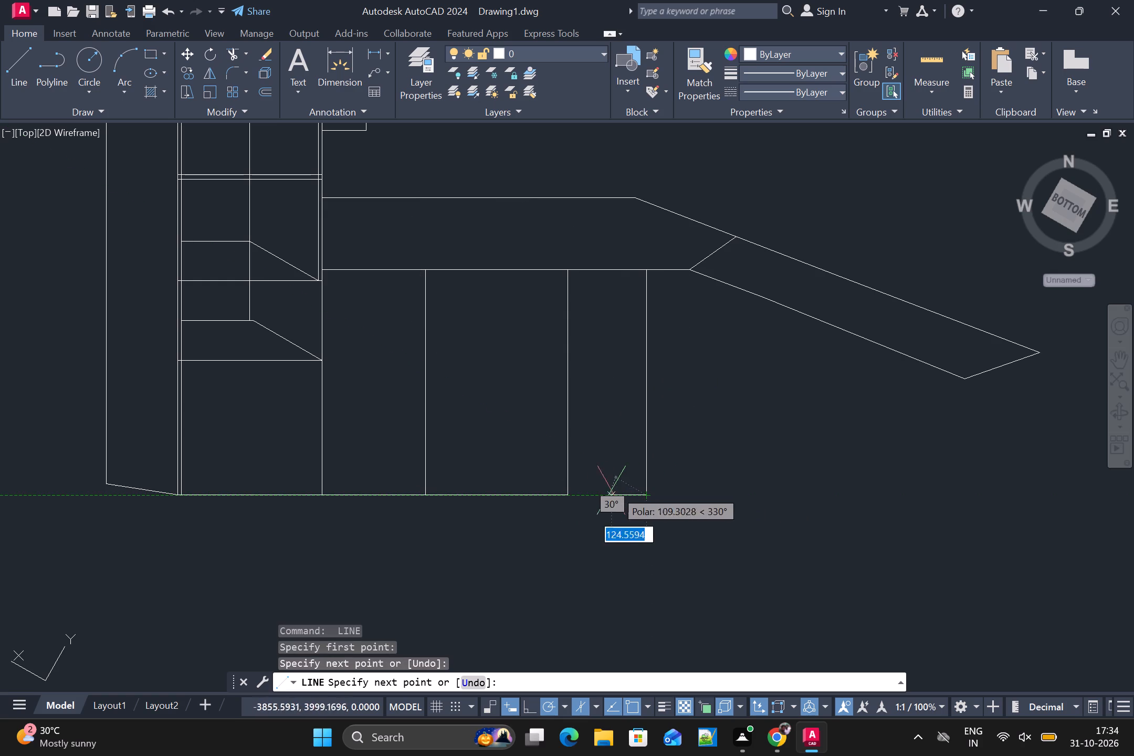
left_click(570, 496)
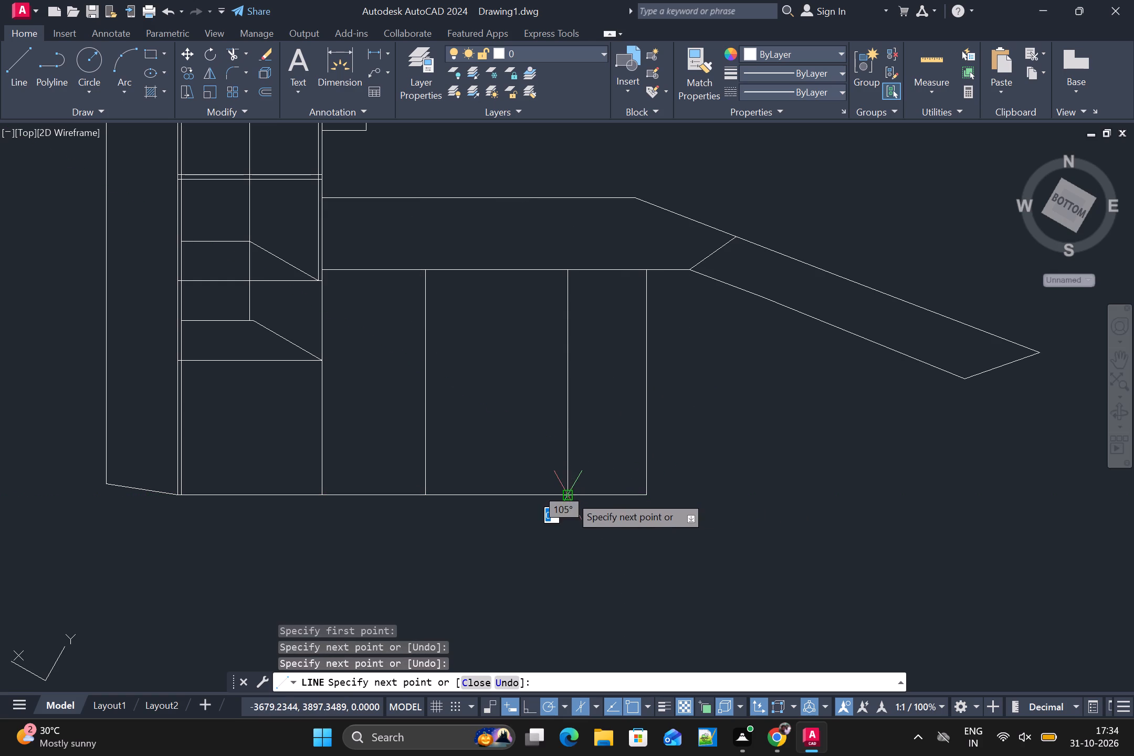
key("space")
From the third cabinet's bottom corner, draw a slanted base line about 313 long, a vertical upward, and a short join to the worktop's slanted edge.
key("space")
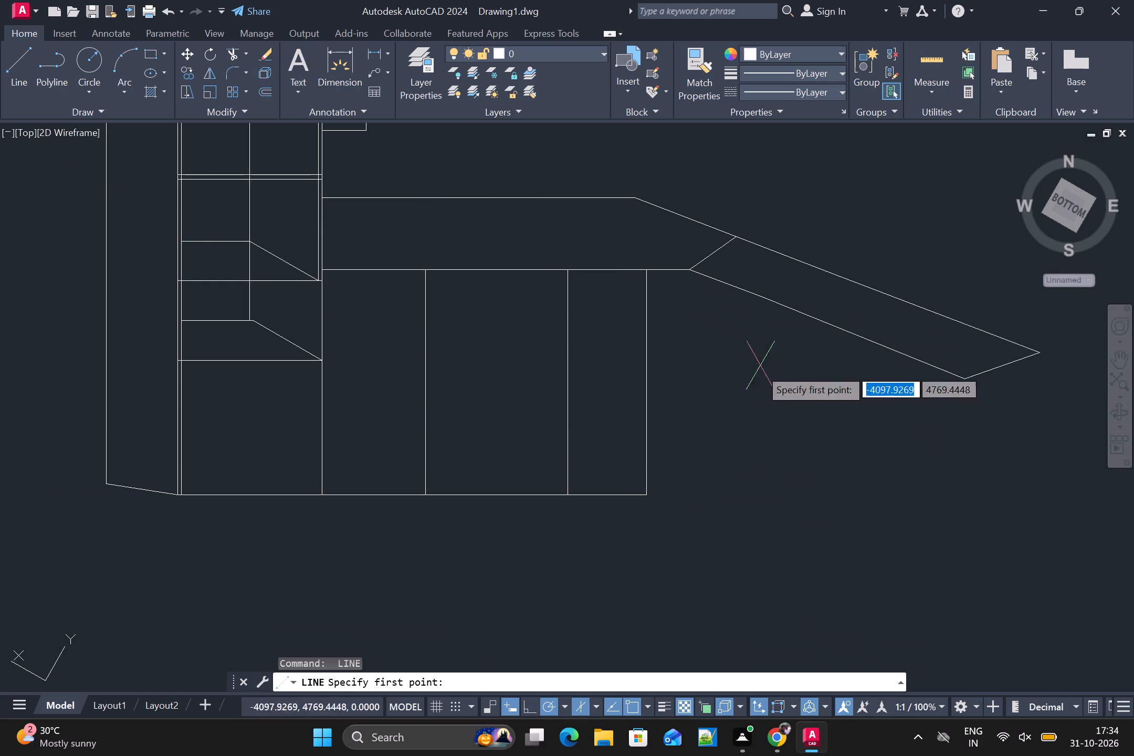
left_click(650, 492)
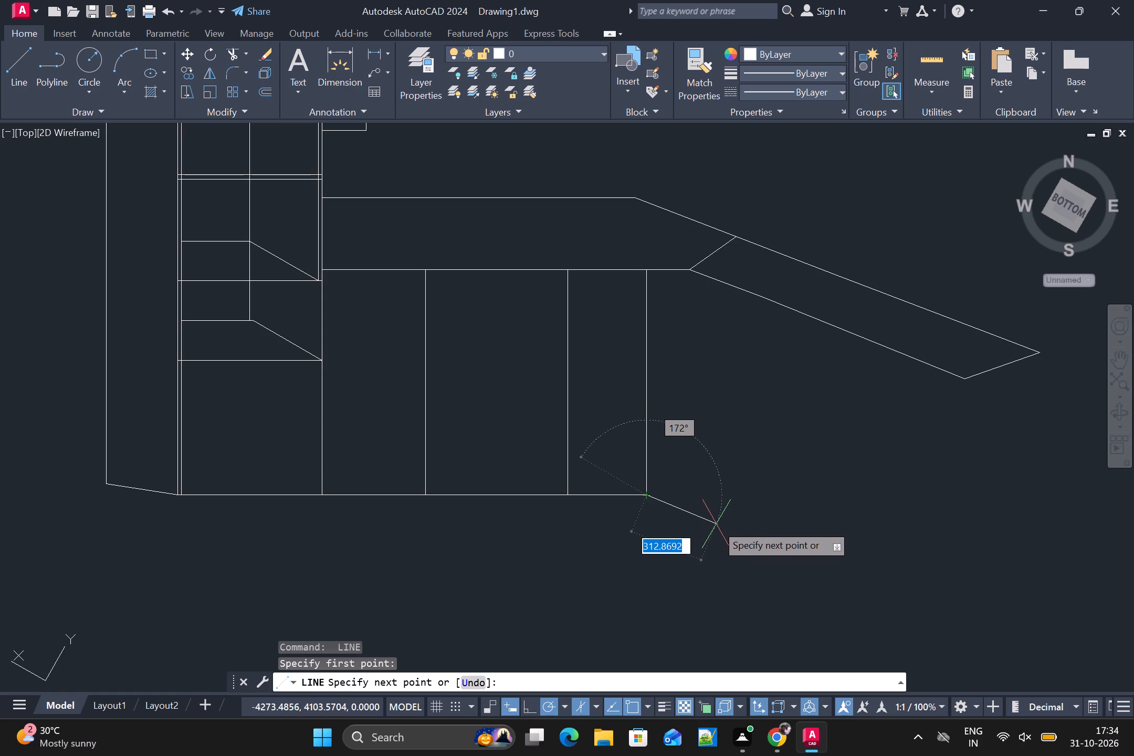
double_click(716, 524)
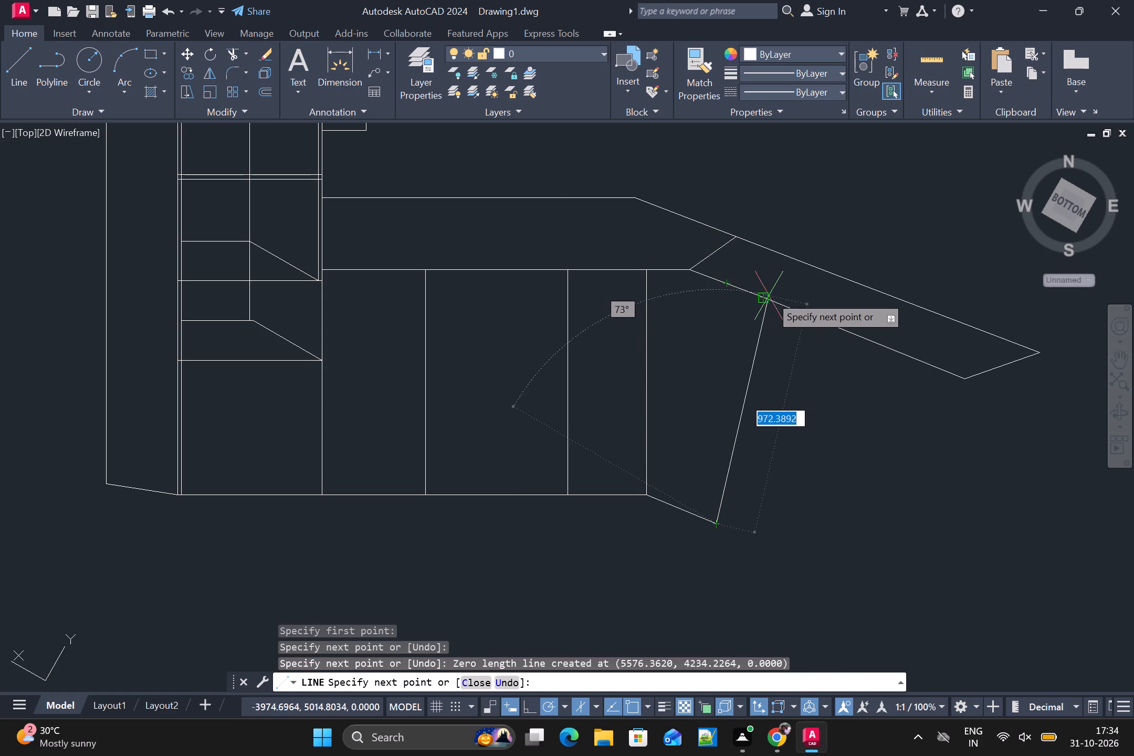
scroll(756, 296, "up", 2)
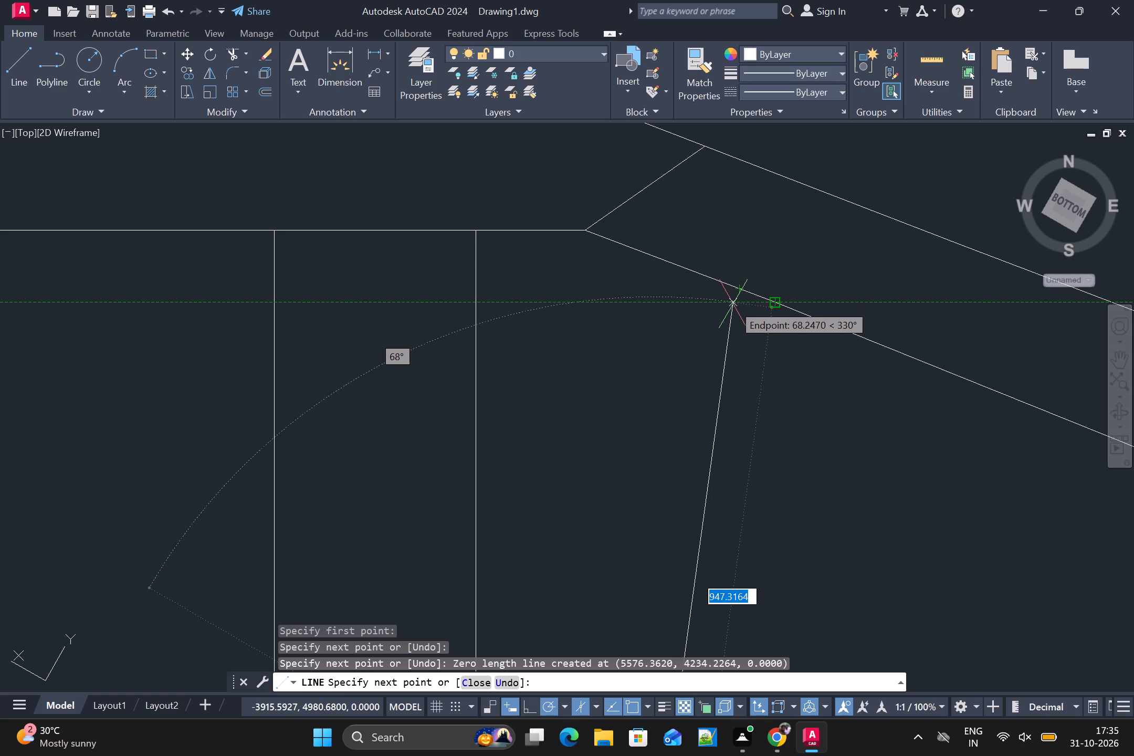
scroll(733, 304, "down", 1)
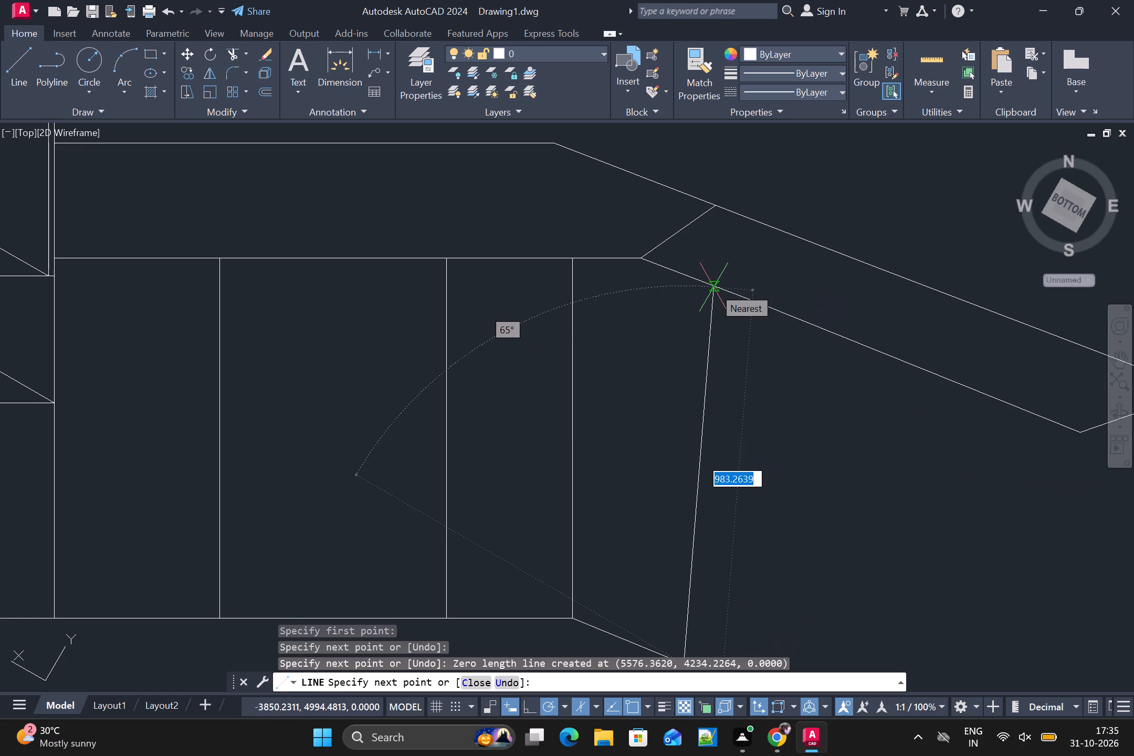
left_click(680, 281)
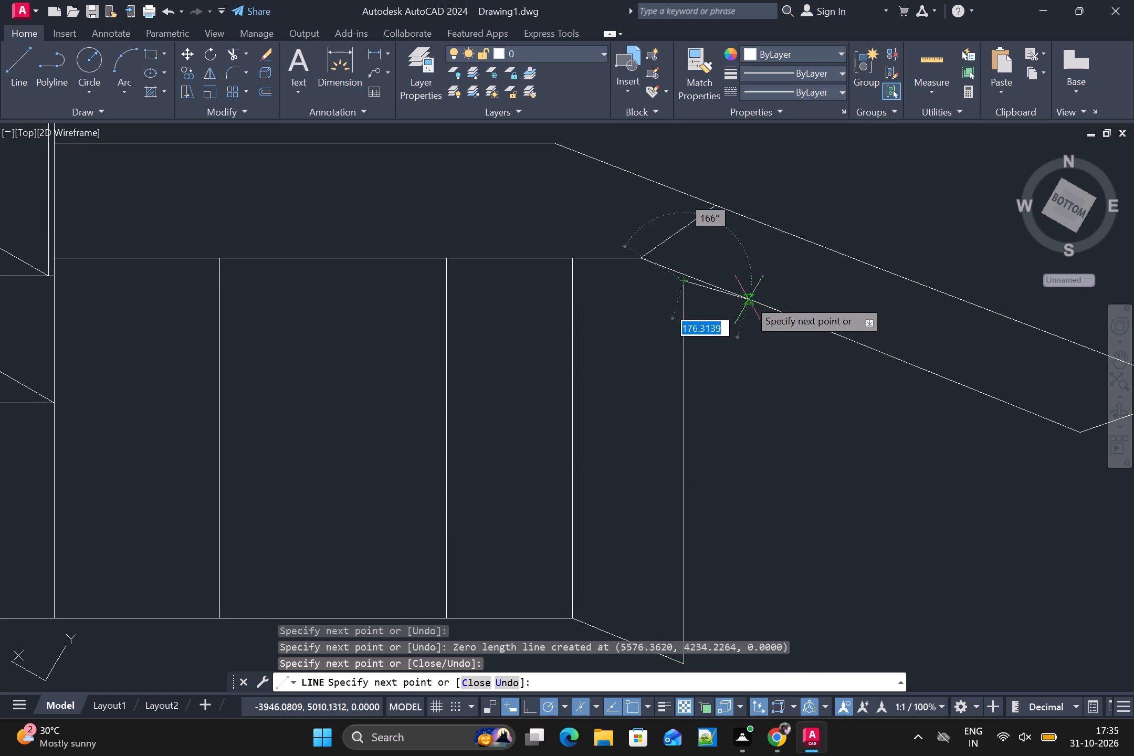
scroll(702, 283, "up", 3)
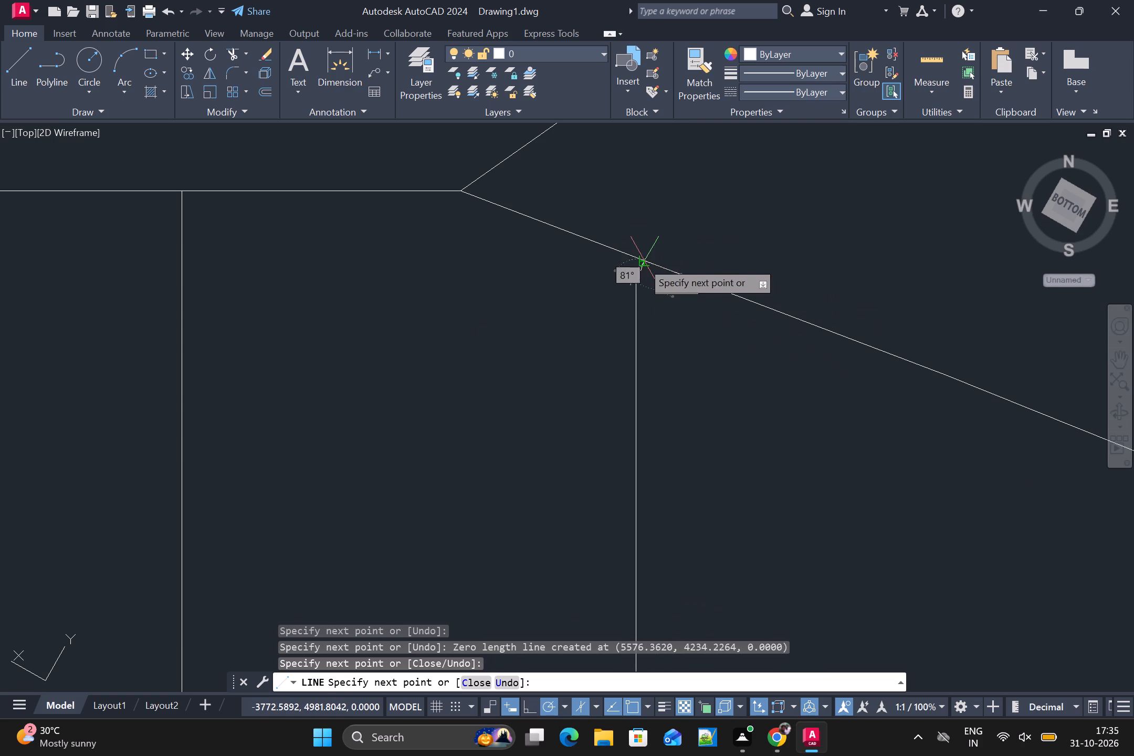
left_click(669, 268)
scroll(702, 283, "down", 1)
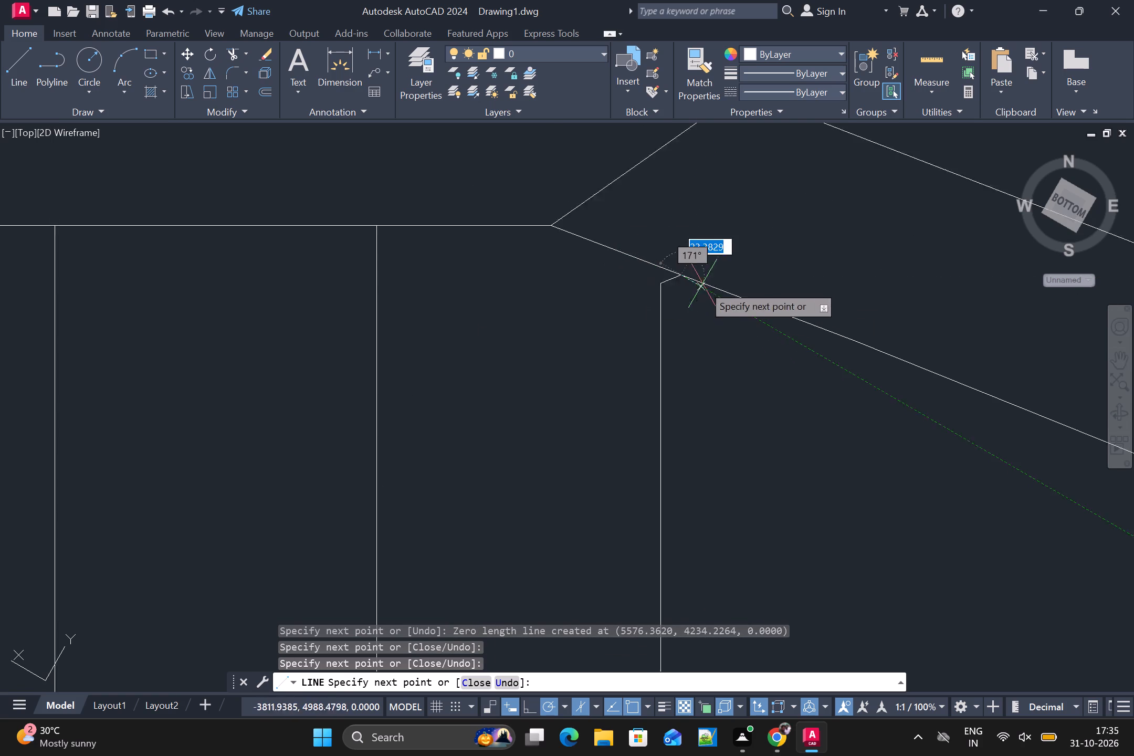
scroll(705, 286, "down", 1)
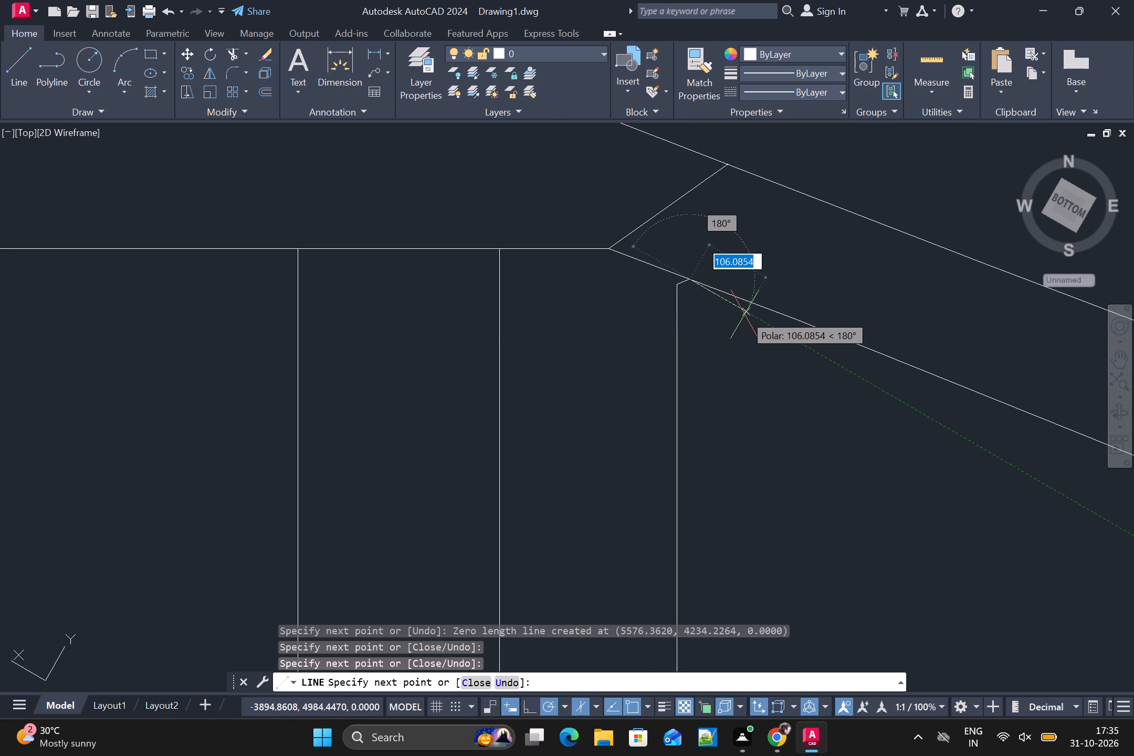
key("space")
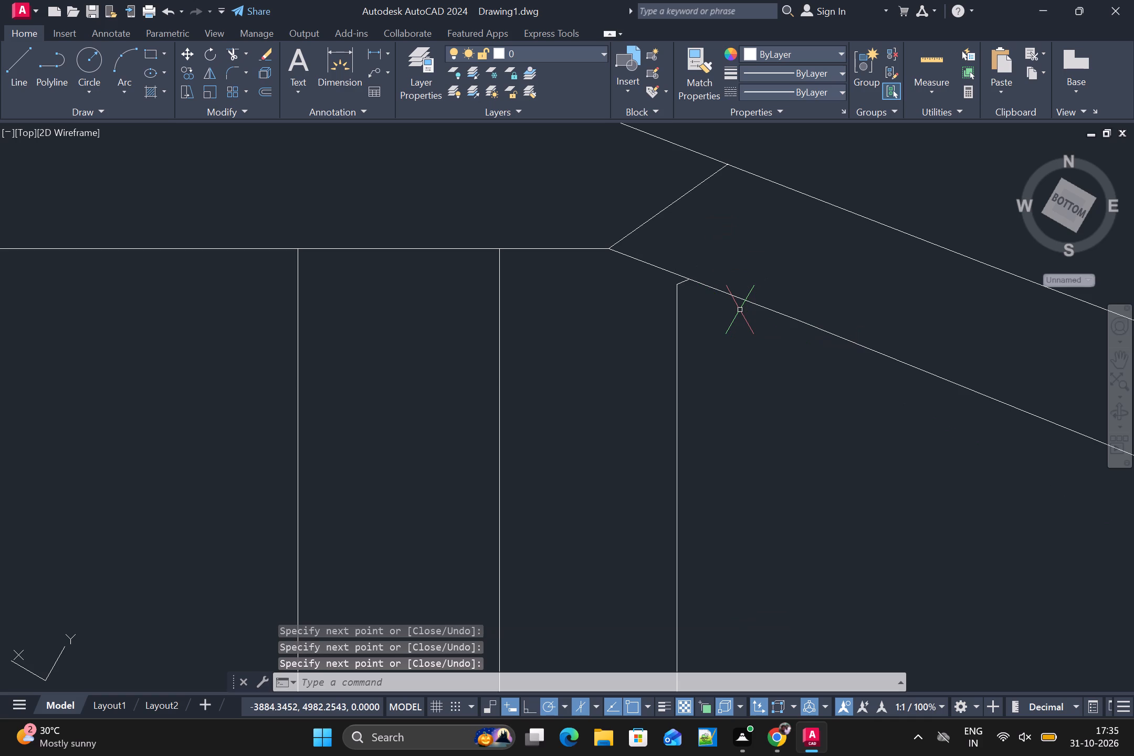
Examine the slanted worktop run and the base cabinets beneath it, both close up and together with the tall unit.
scroll(740, 310, "down", 3)
middle_click_drag(780, 420, 712, 321)
scroll(711, 321, "up", 1)
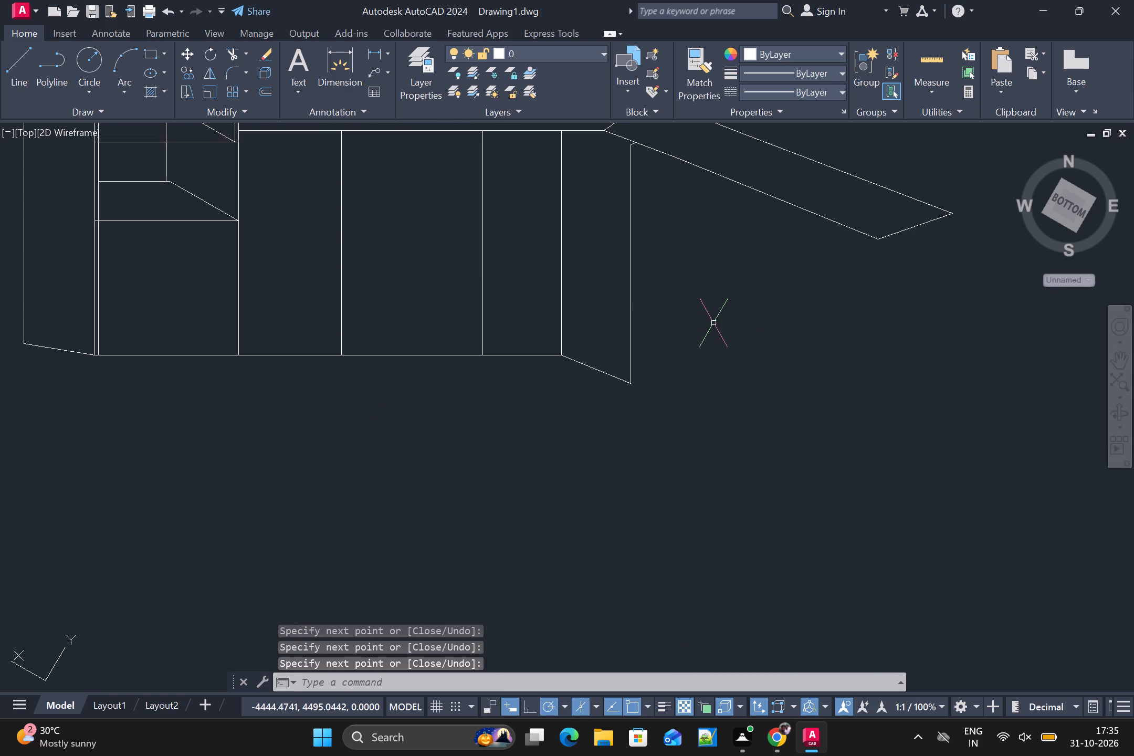
scroll(717, 323, "down", 2)
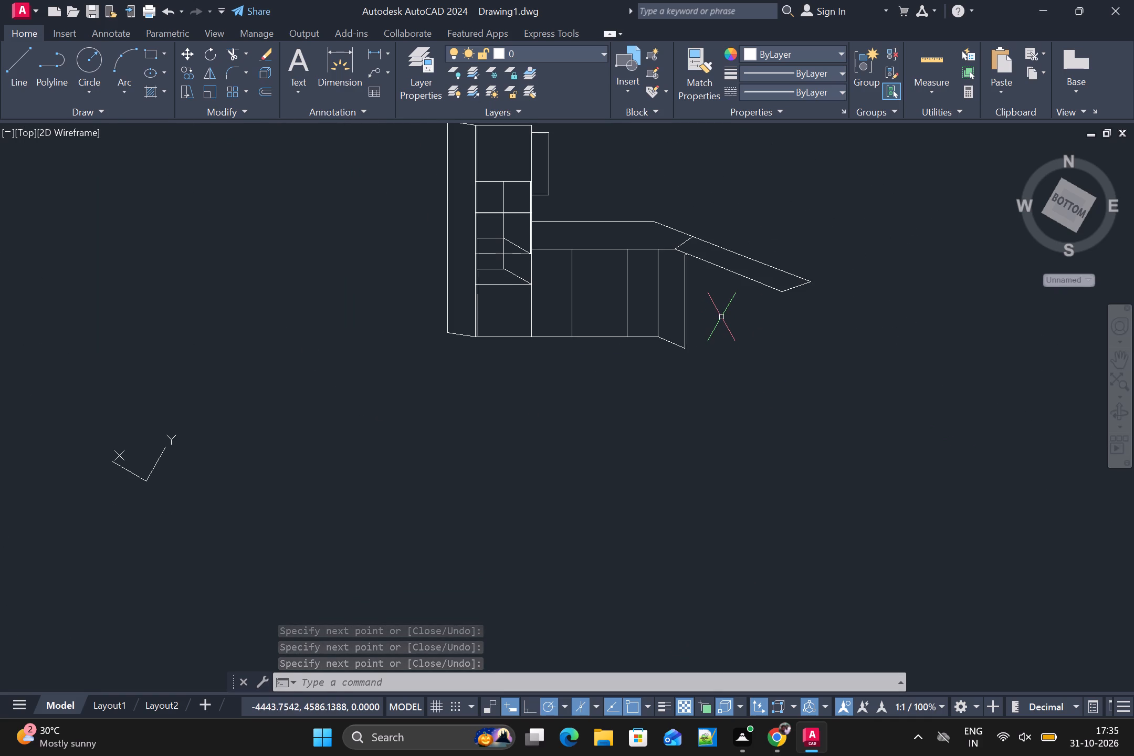
scroll(721, 317, "up", 1)
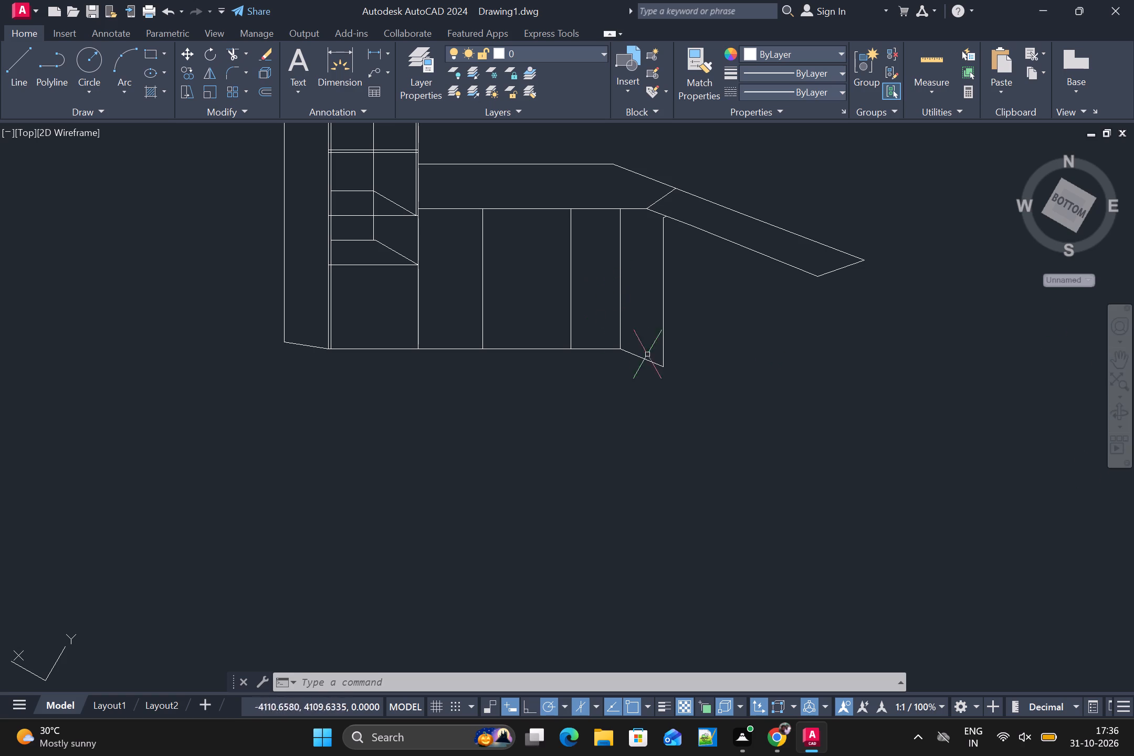
middle_click_drag(772, 354, 700, 299)
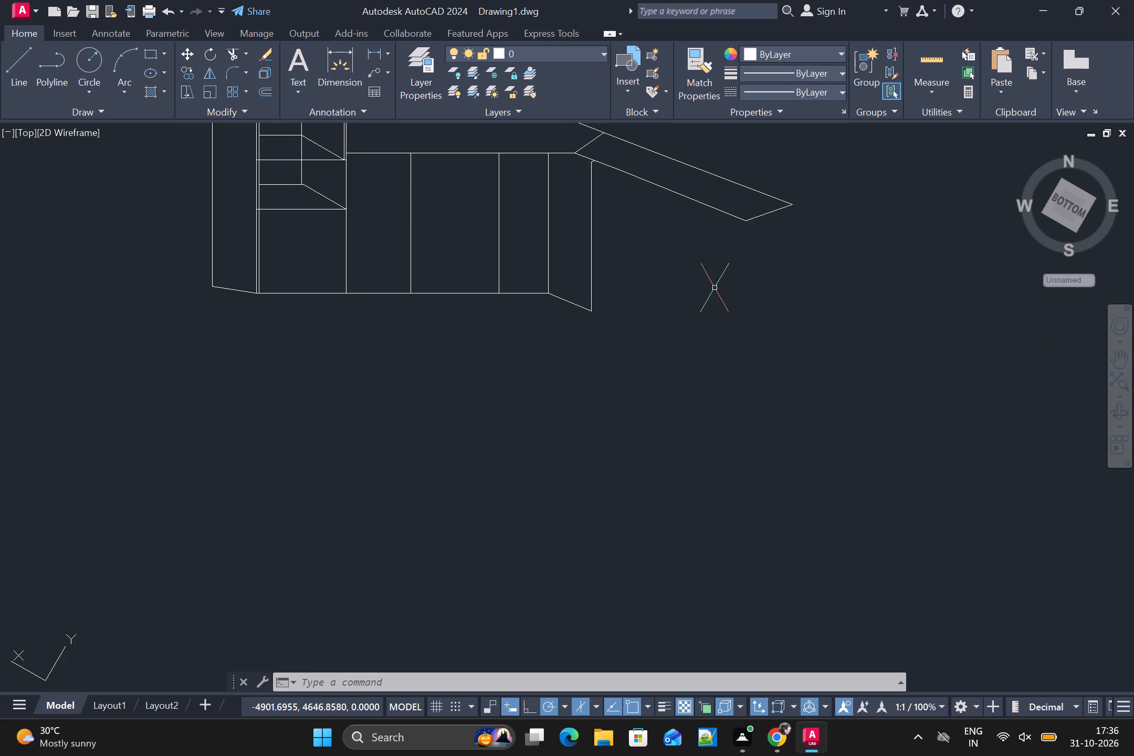
scroll(715, 288, "down", 1)
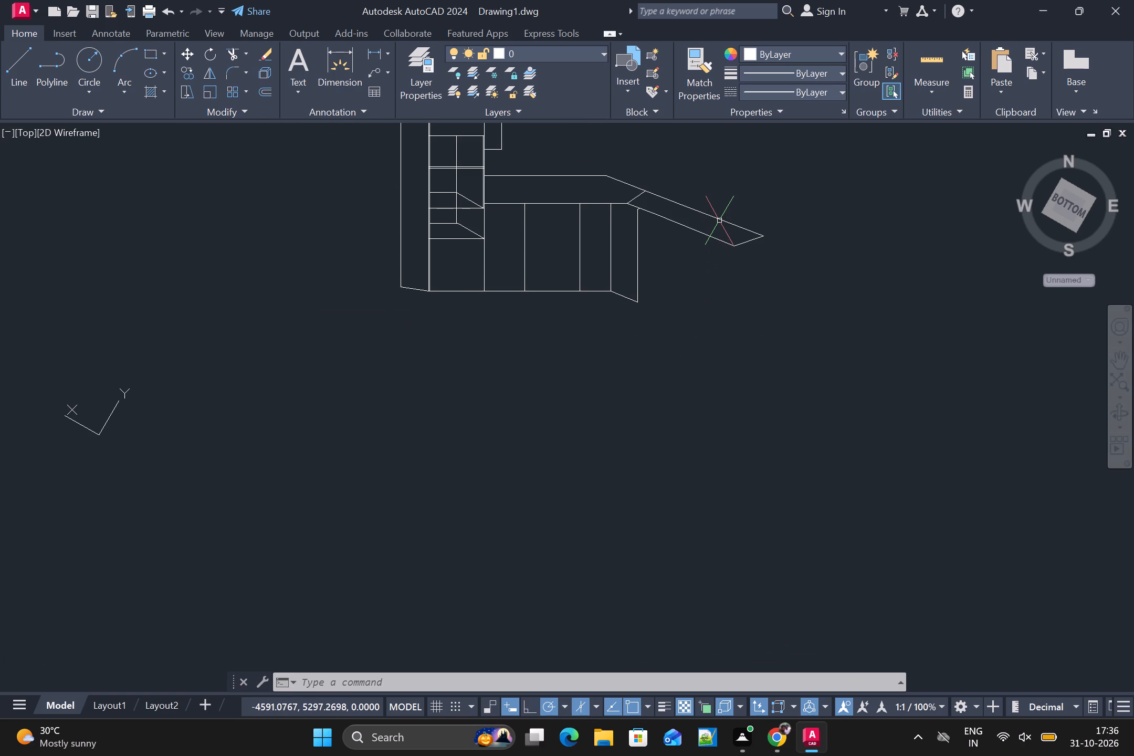
scroll(719, 217, "up", 1)
middle_click_drag(719, 217, 823, 256)
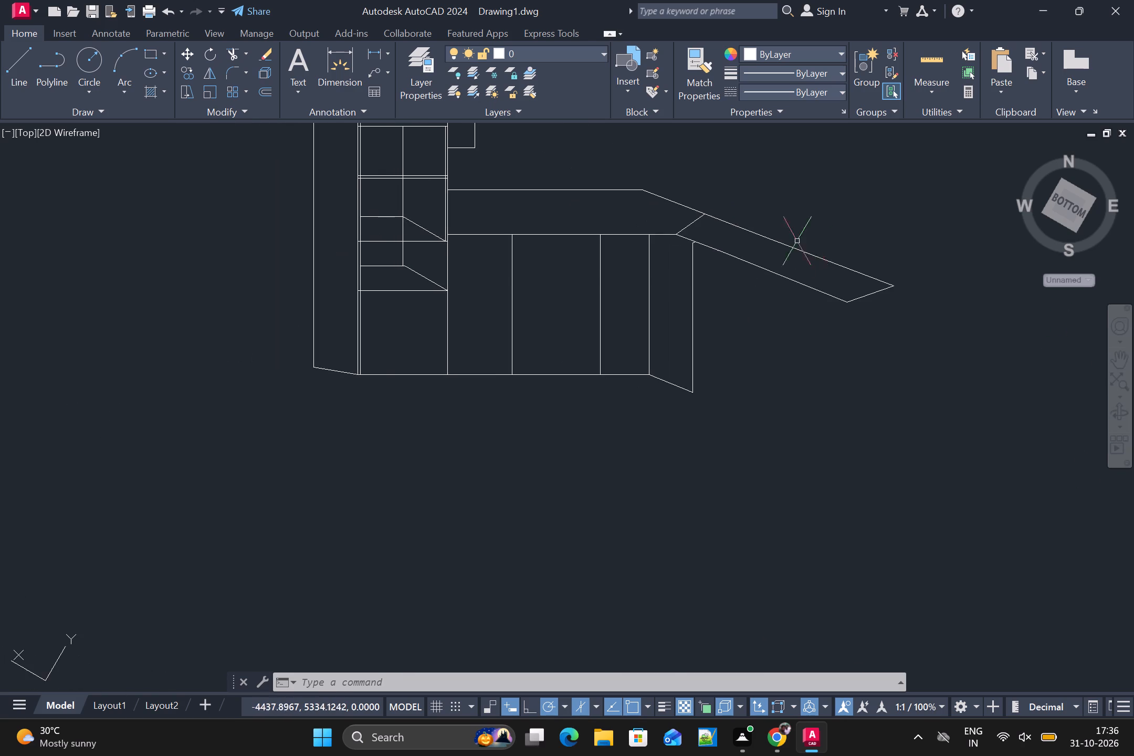
scroll(776, 215, "up", 1)
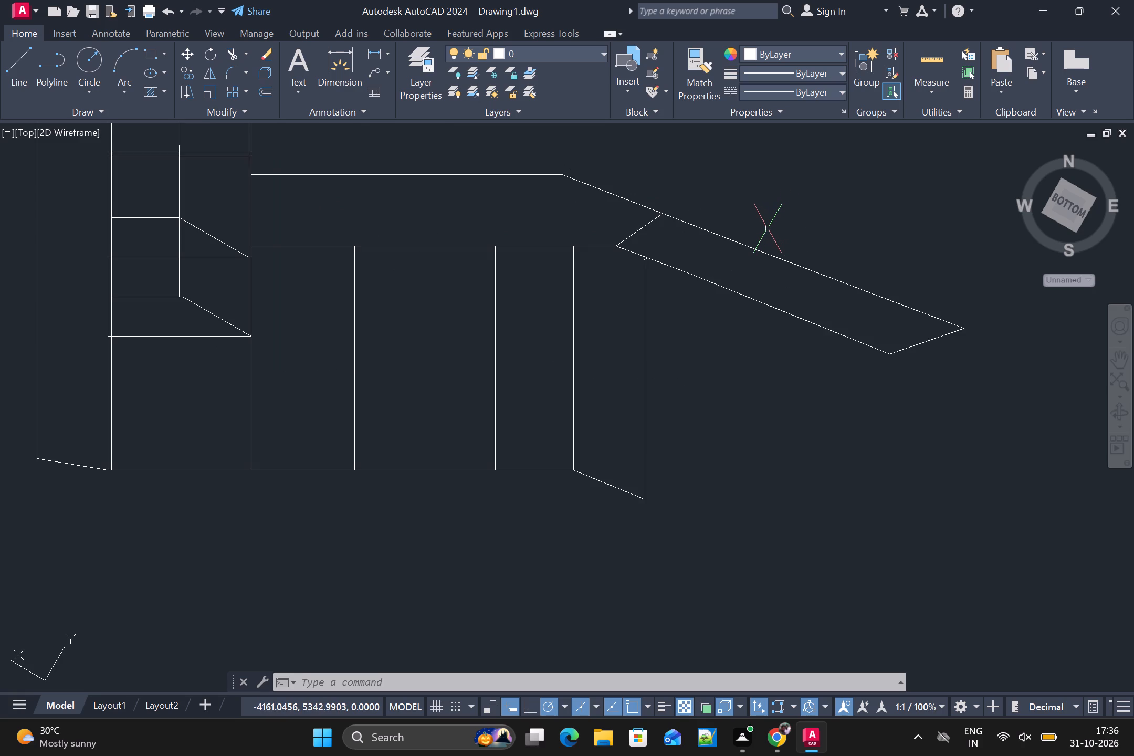
scroll(766, 231, "down", 1)
scroll(762, 242, "up", 1)
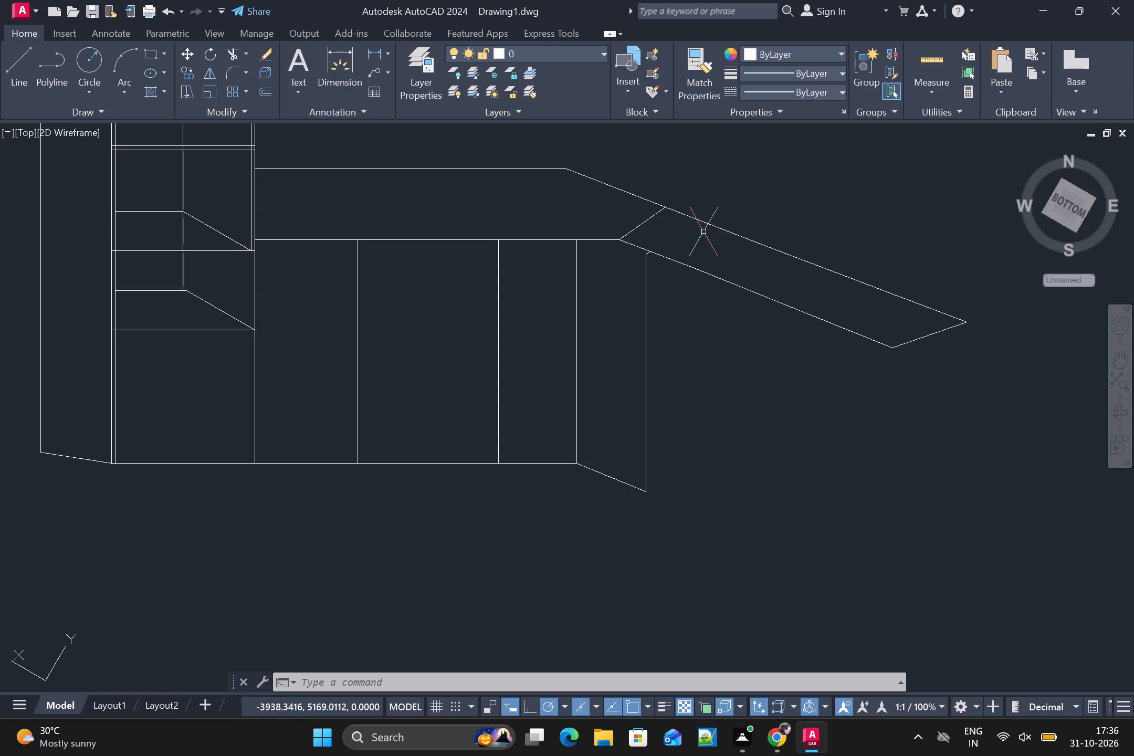
scroll(716, 246, "down", 1)
scroll(750, 295, "down", 1)
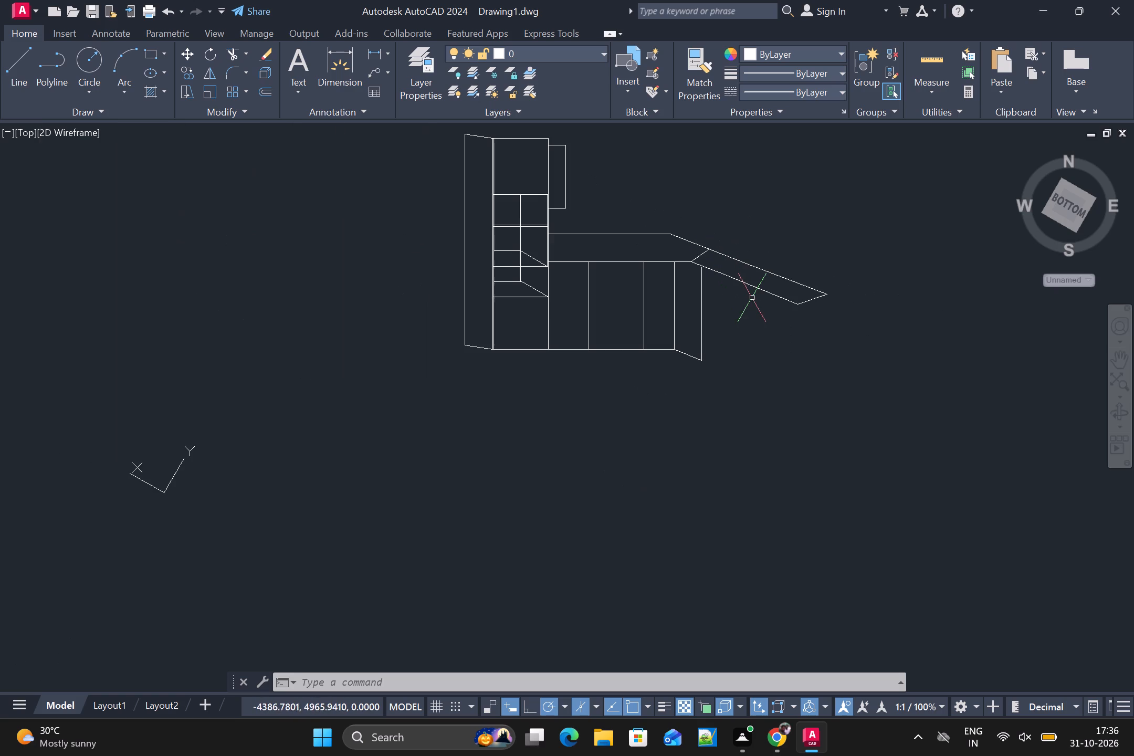
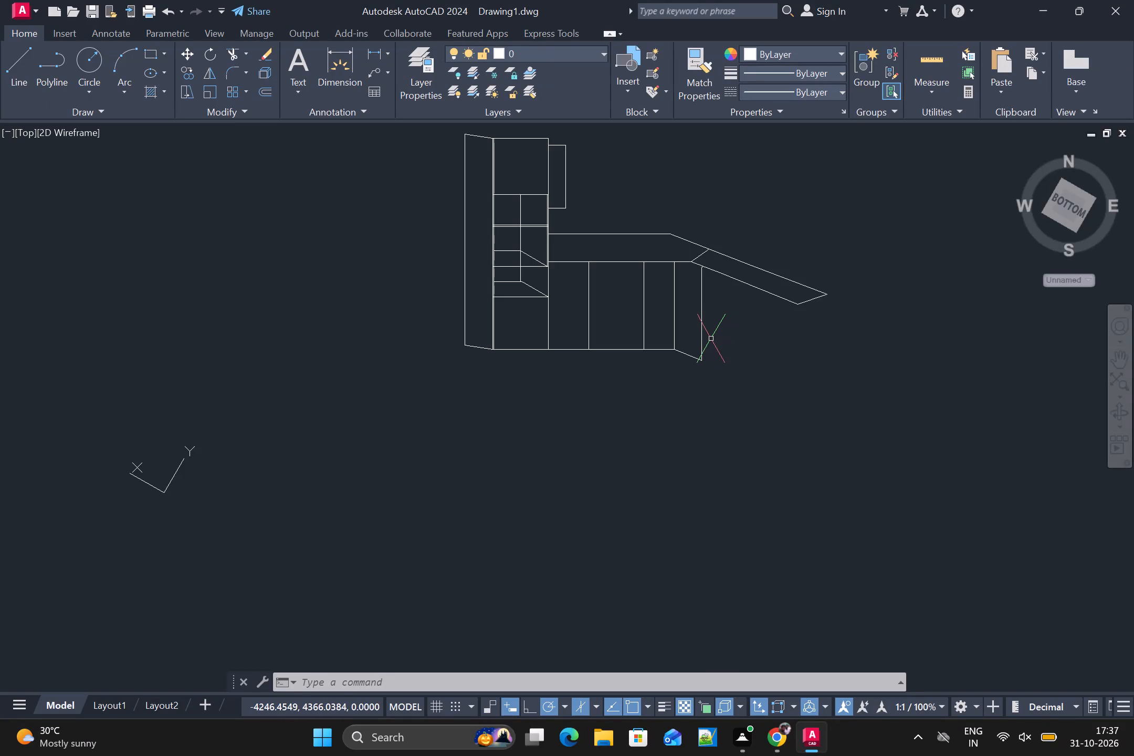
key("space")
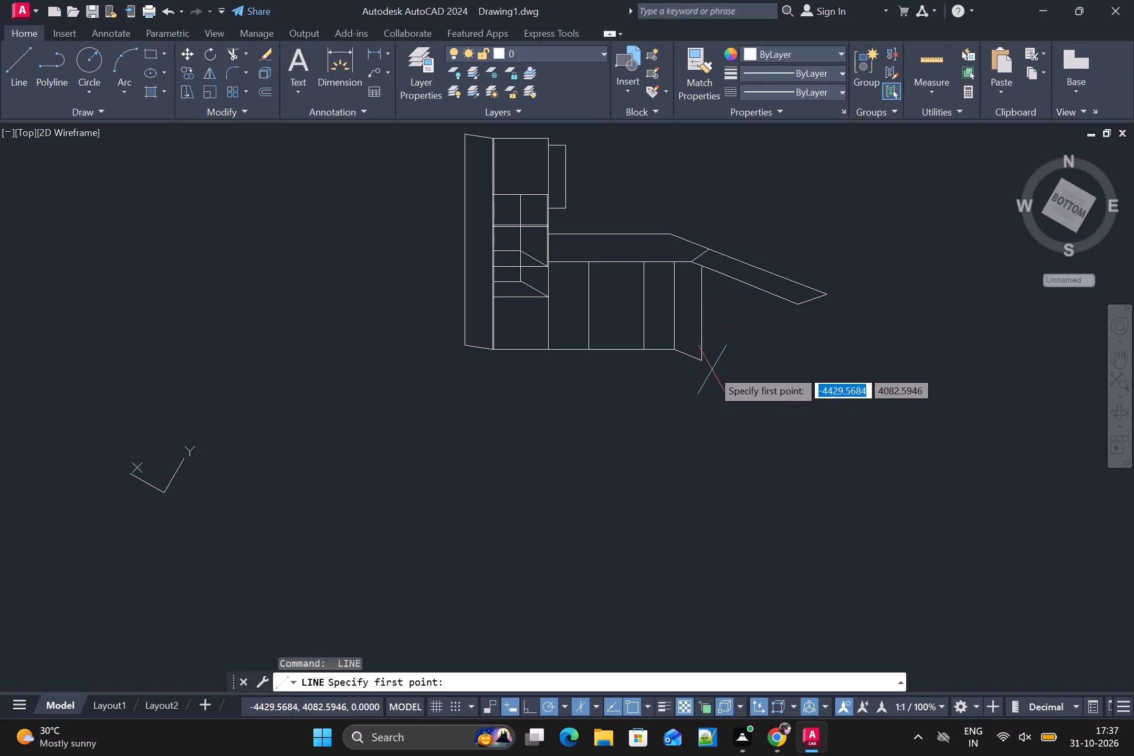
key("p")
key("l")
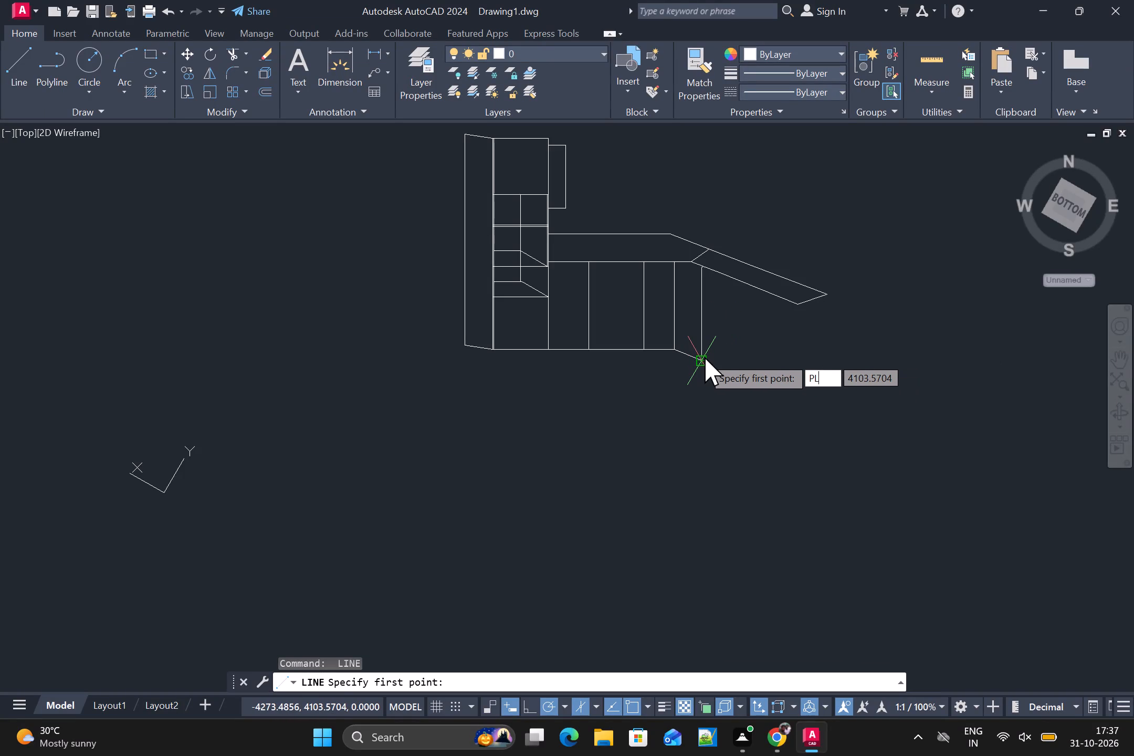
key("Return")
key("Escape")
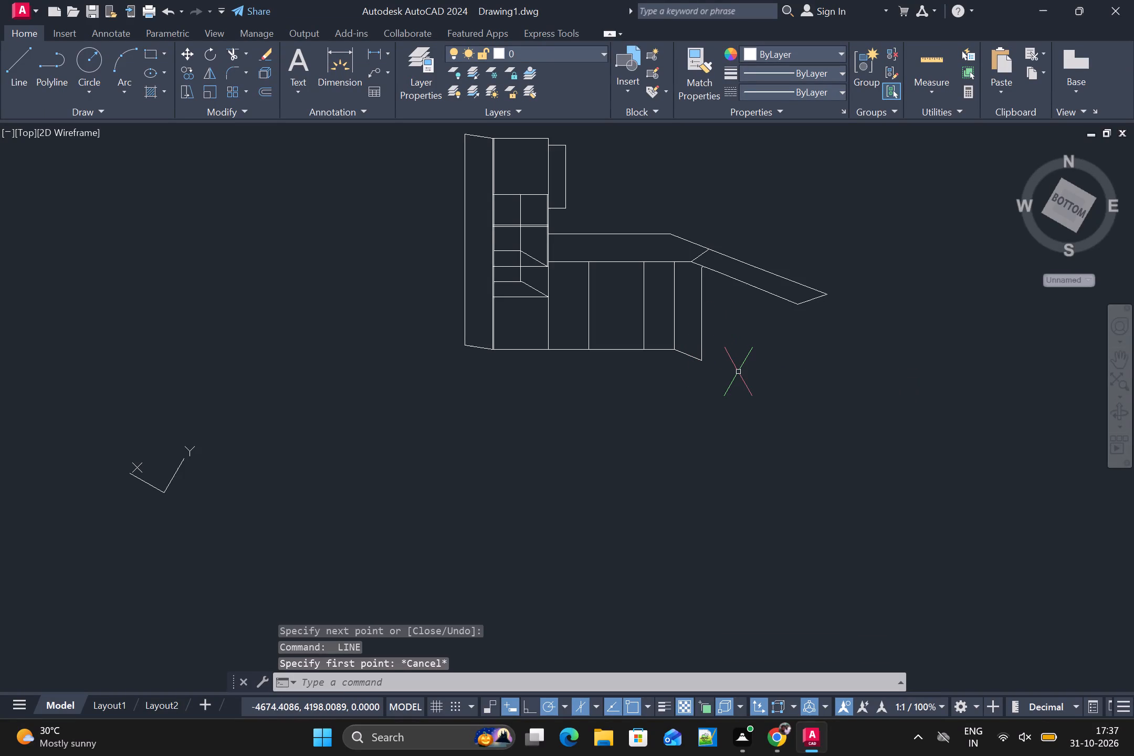
Draw a polyline from the slanted run's bottom corner: base about 501 long, vertical about 1006, and a short join to the worktop's slanted edge.
type("PL")
key("Return")
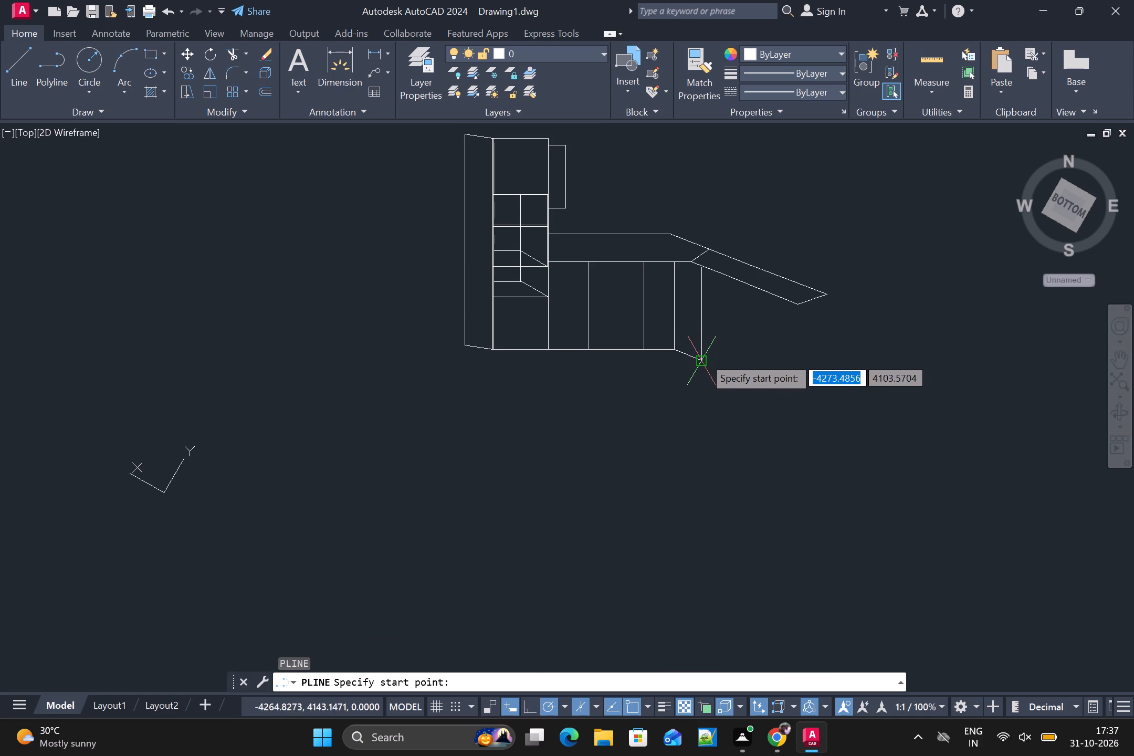
left_click(703, 357)
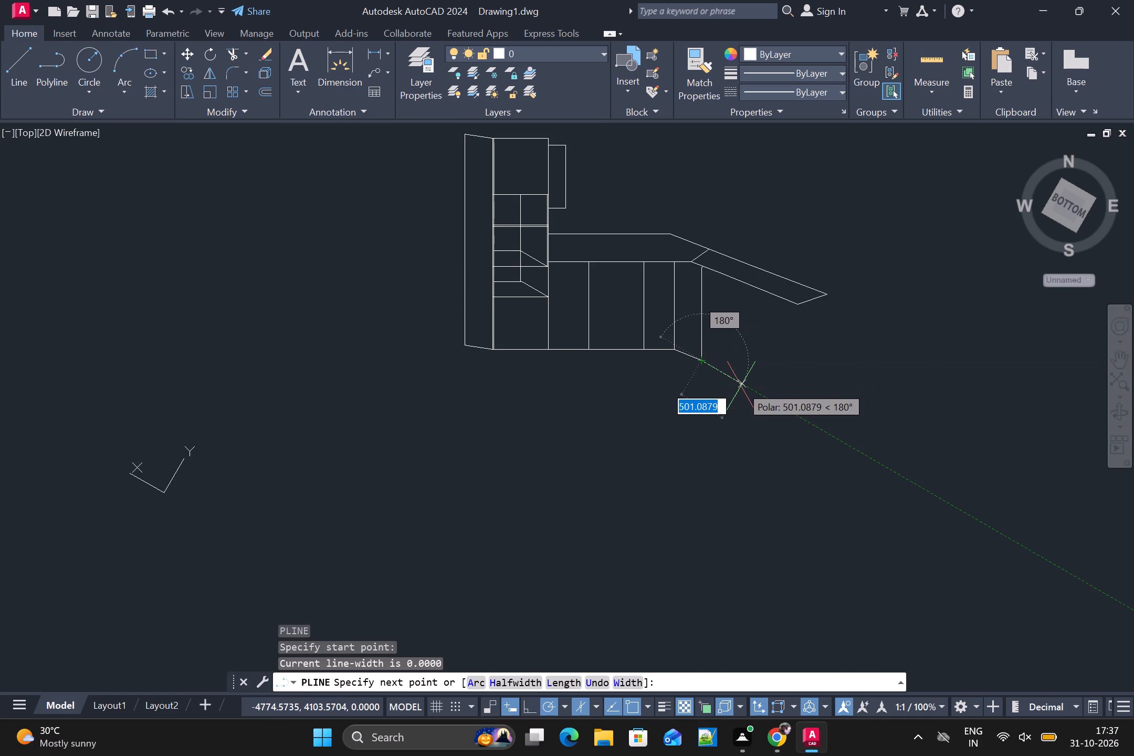
left_click(741, 384)
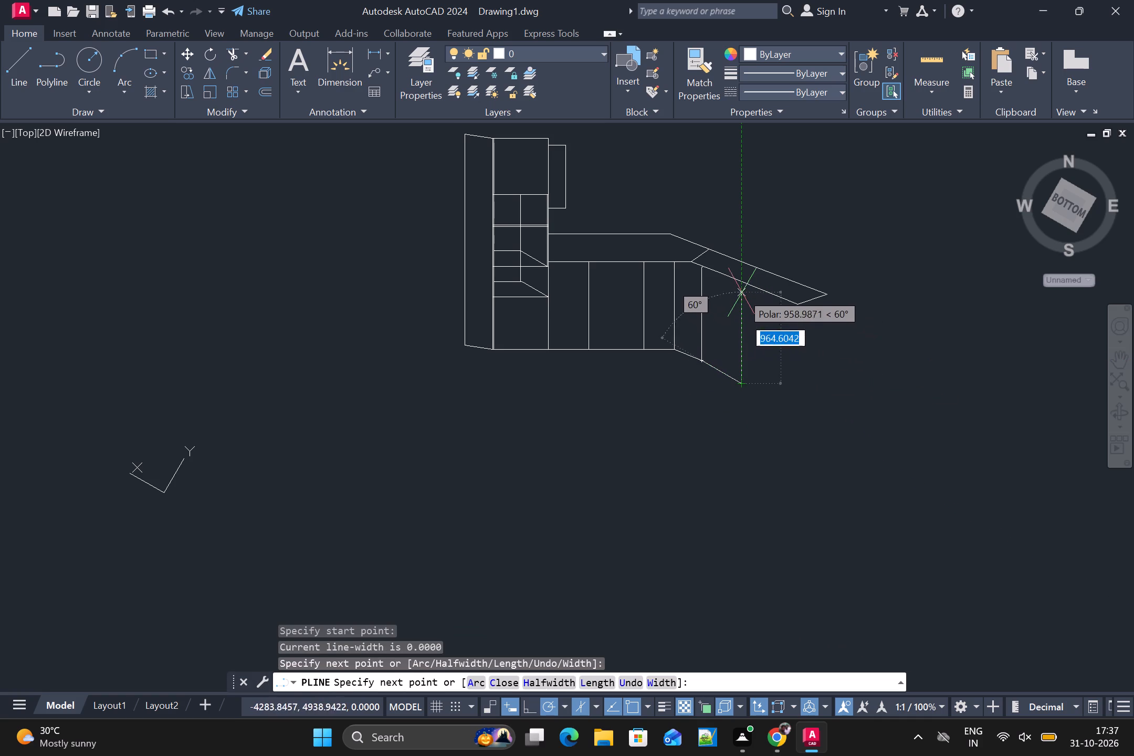
scroll(742, 290, "up", 1)
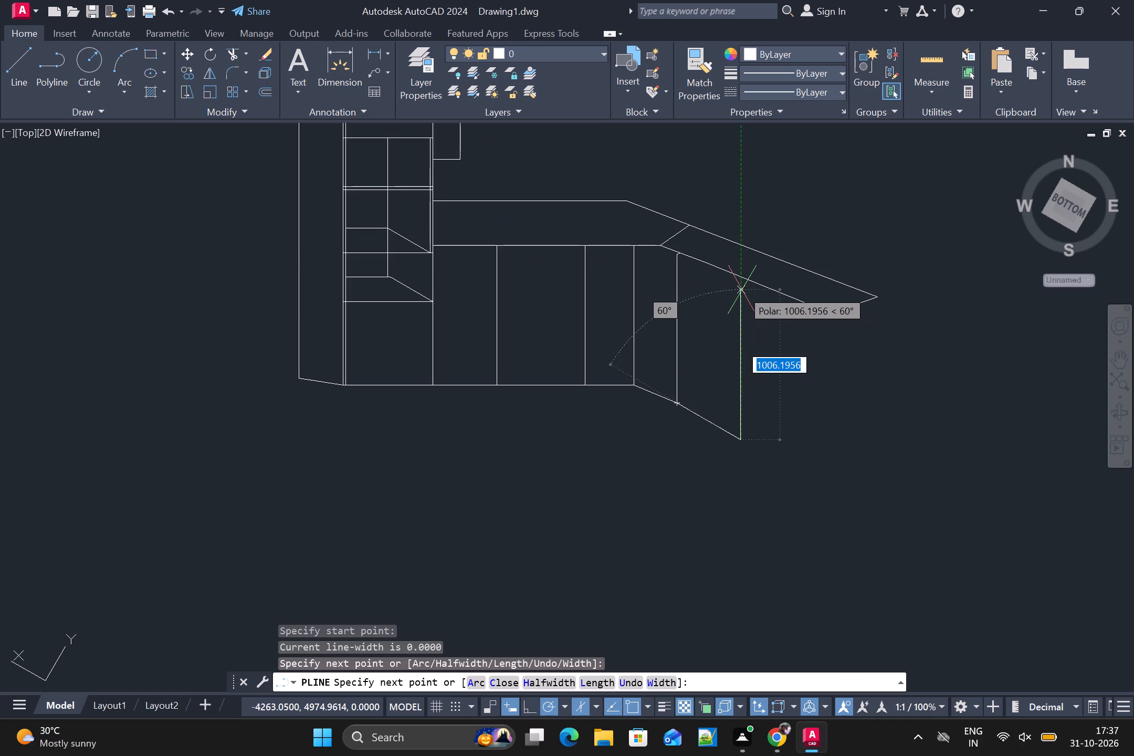
left_click(741, 288)
left_click(755, 284)
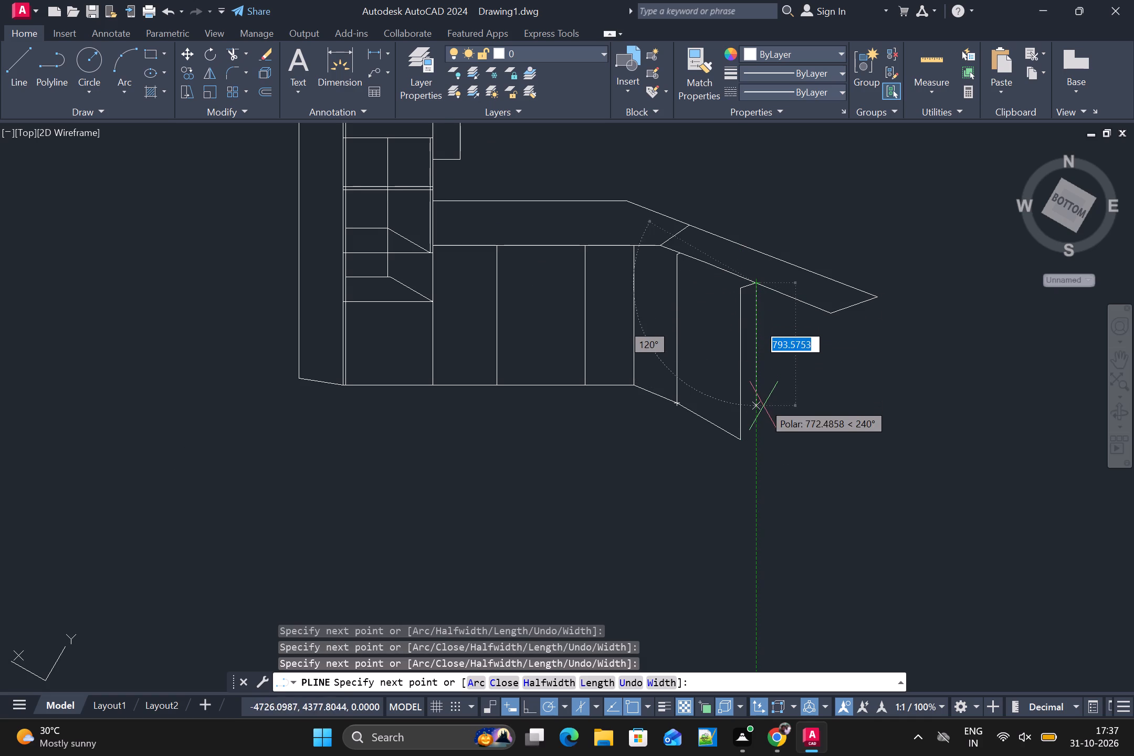
key("space")
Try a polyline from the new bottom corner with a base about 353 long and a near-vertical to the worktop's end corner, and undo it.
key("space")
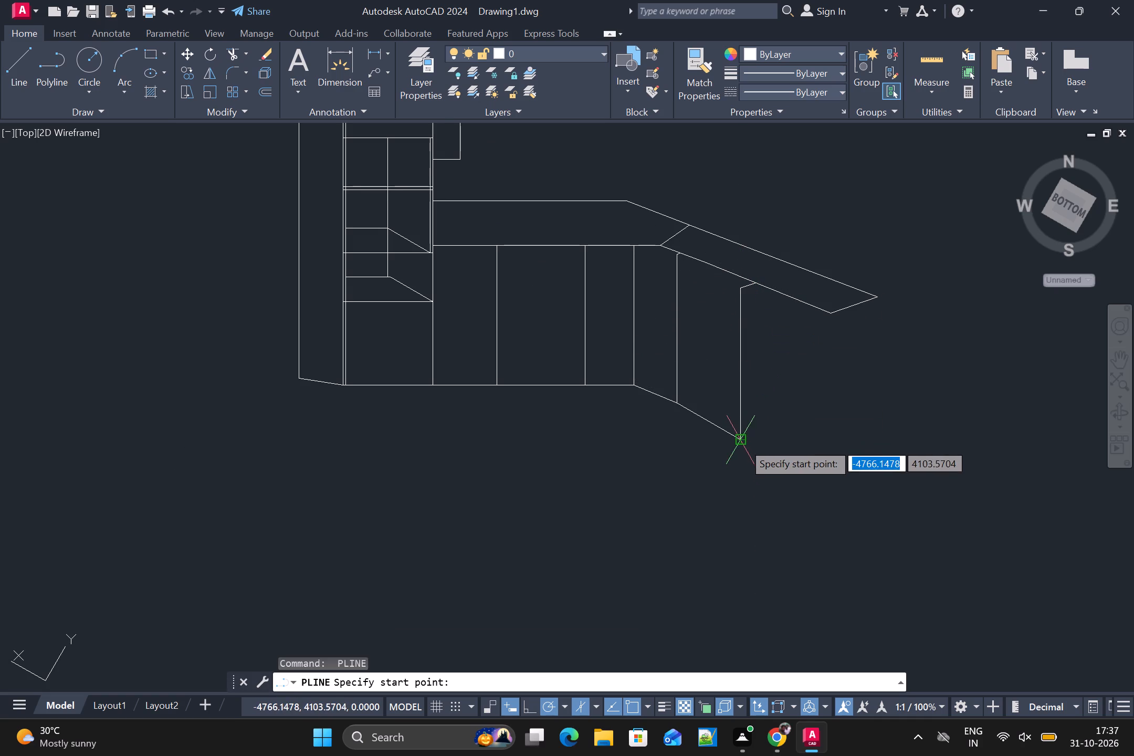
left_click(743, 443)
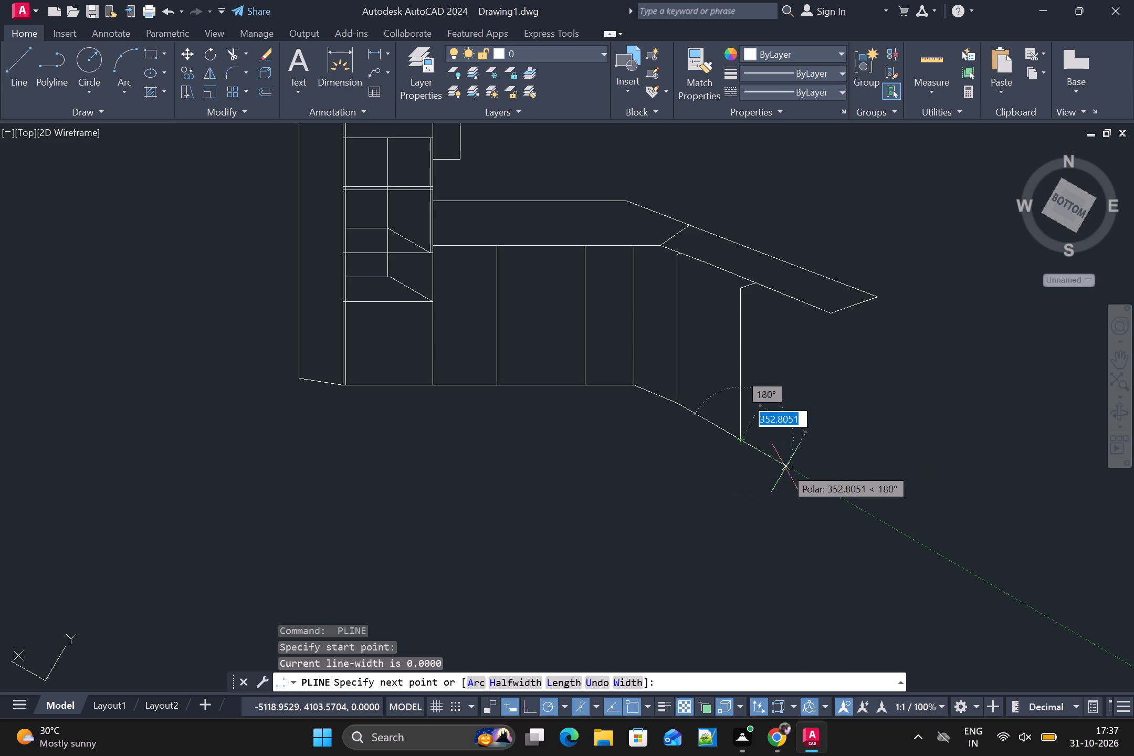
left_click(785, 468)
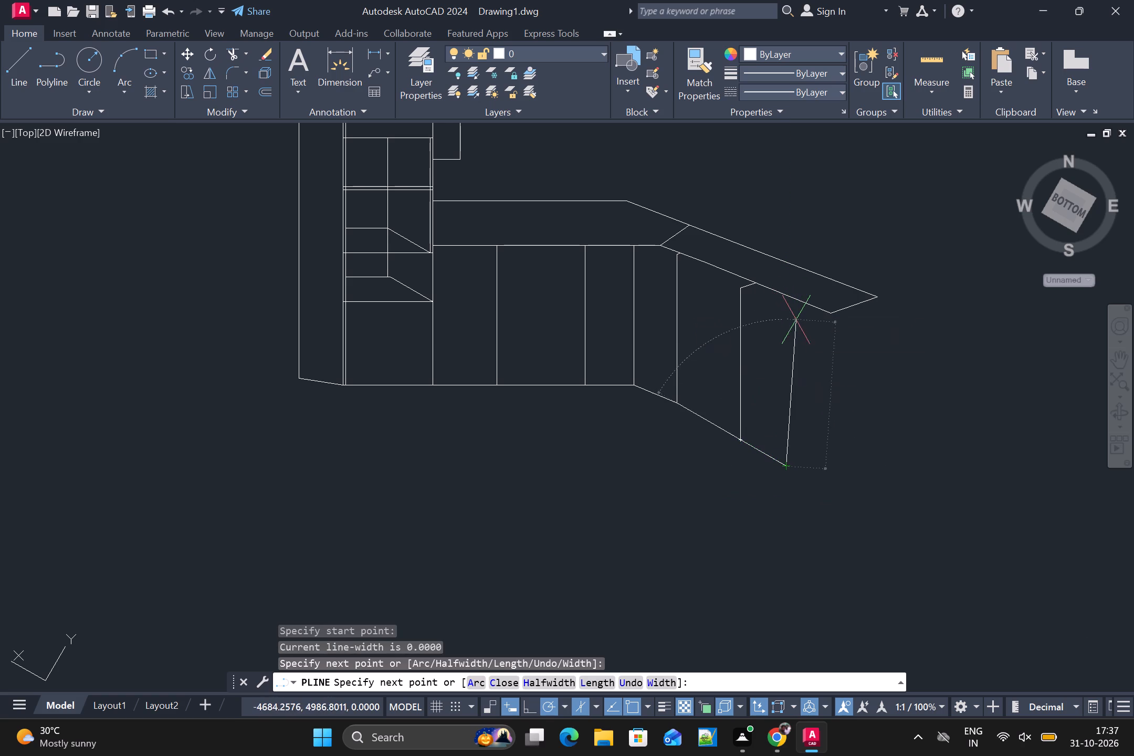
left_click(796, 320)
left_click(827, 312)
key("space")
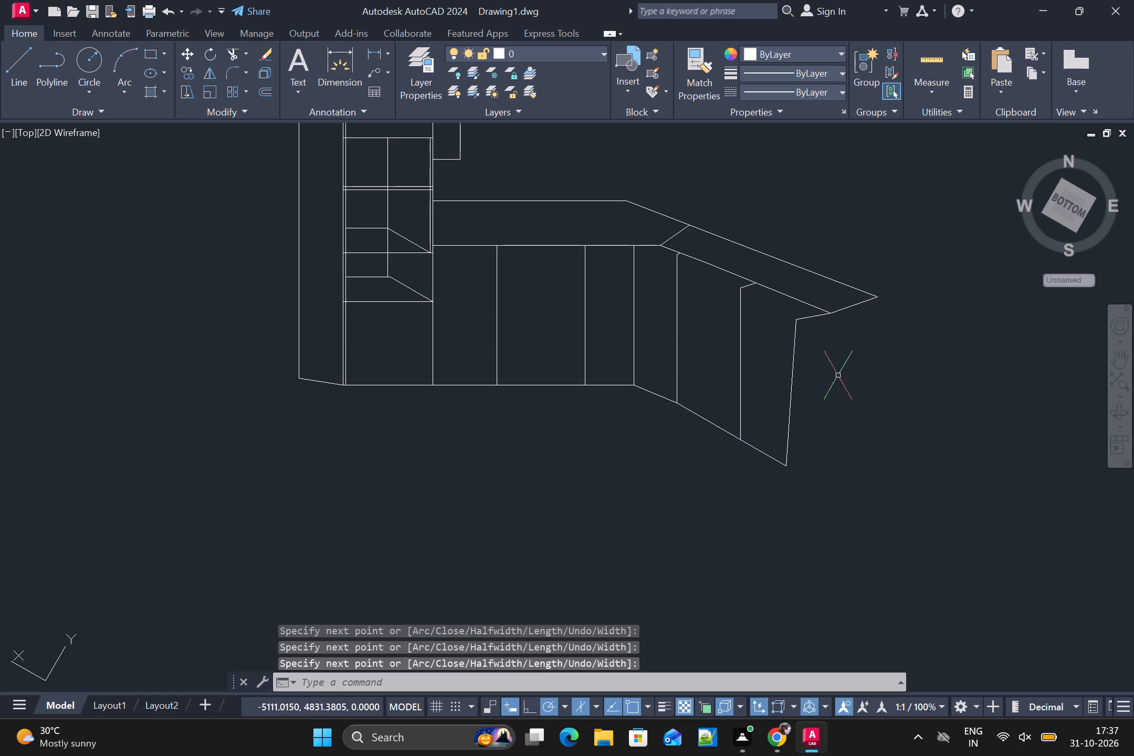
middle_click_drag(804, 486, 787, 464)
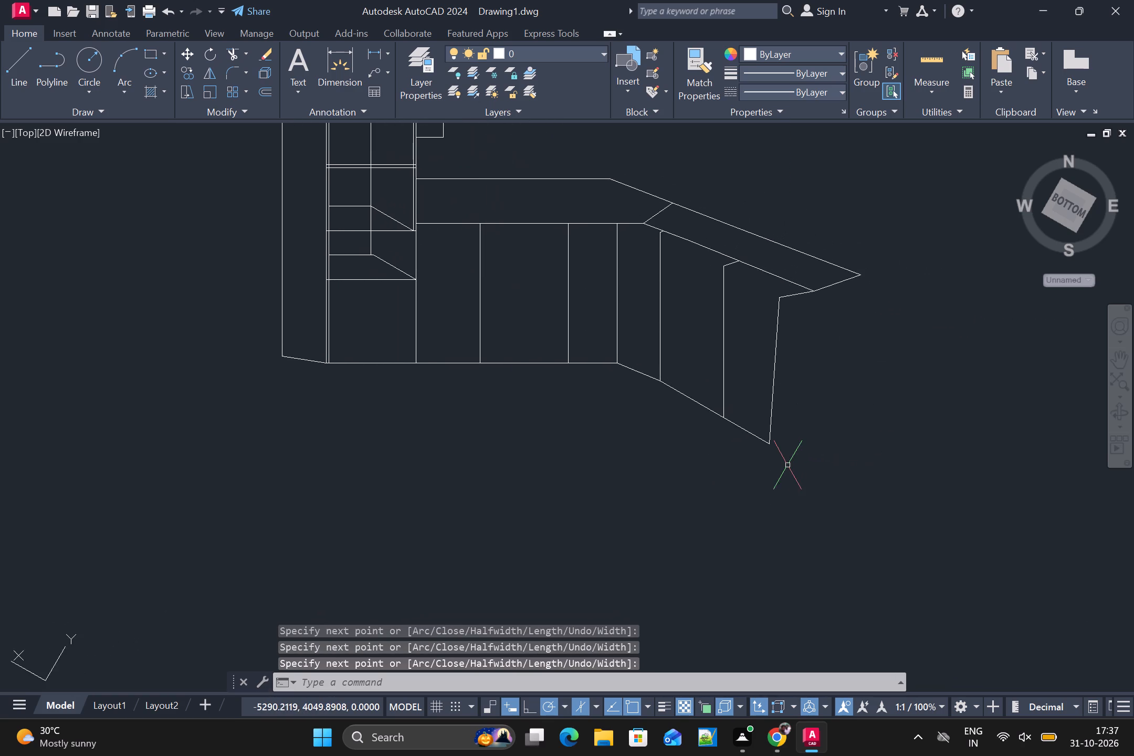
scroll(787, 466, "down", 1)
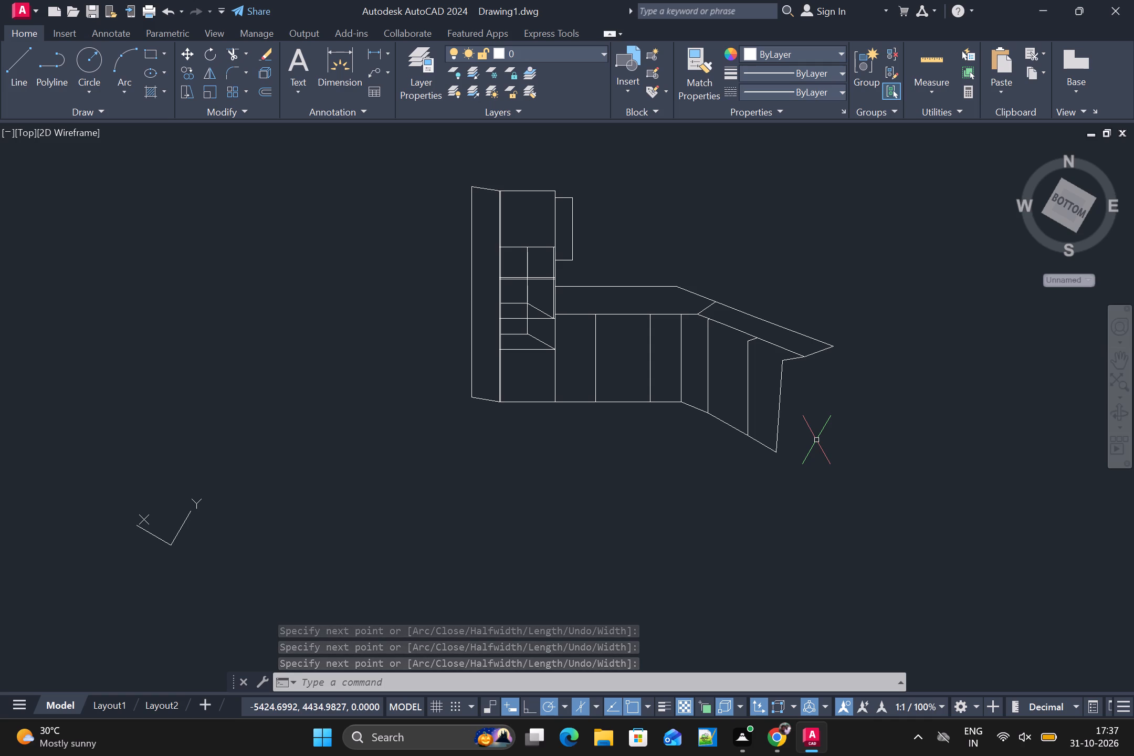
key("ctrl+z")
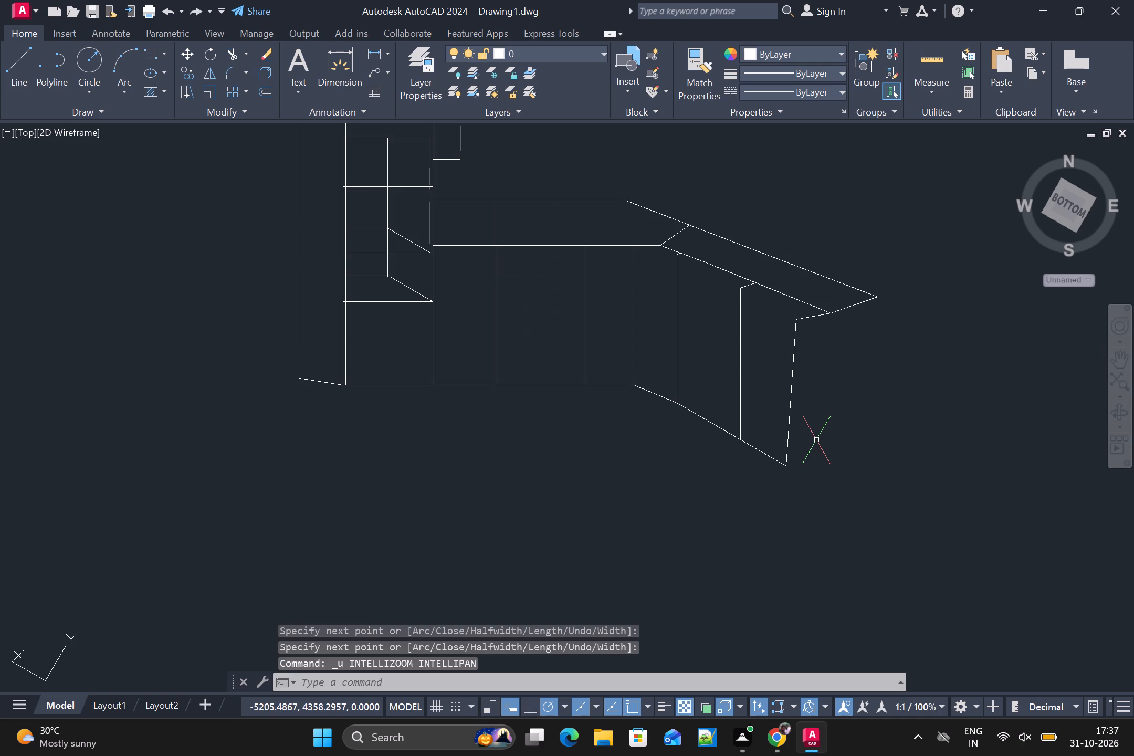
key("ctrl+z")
Draw a polyline from the last cabinet's bottom corner to directly below the worktop's front end corner, and vertically up to that corner.
key("l")
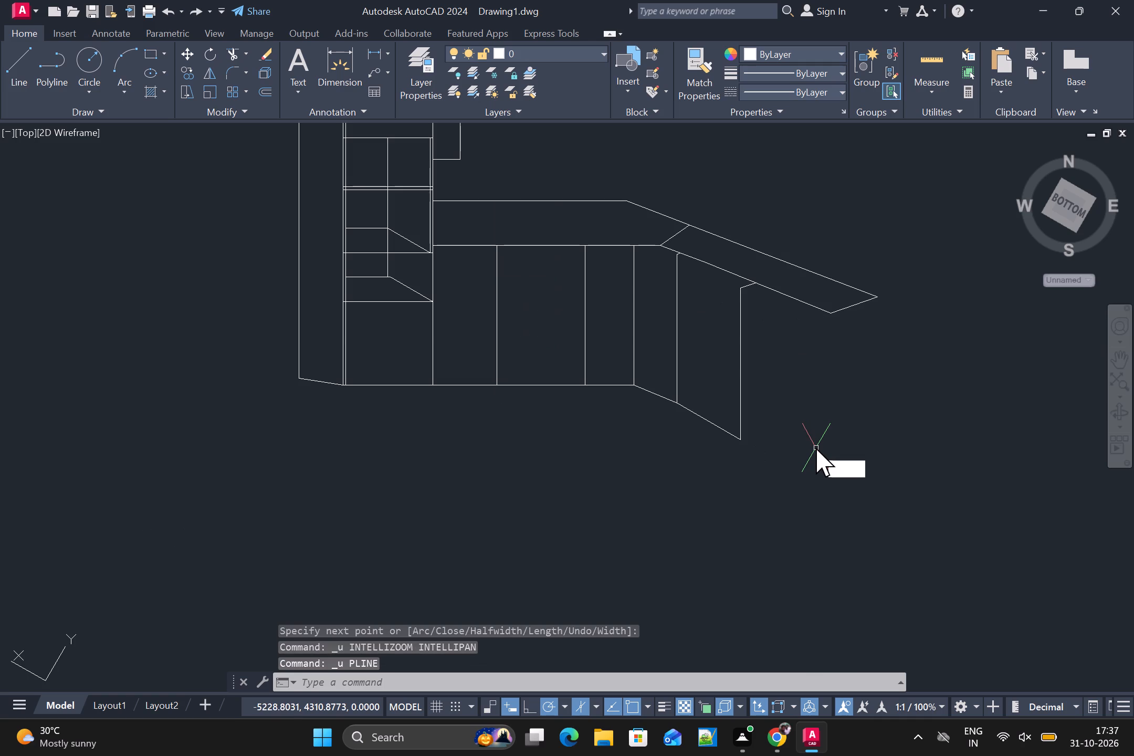
key("BackSpace")
type("PL")
key("Return")
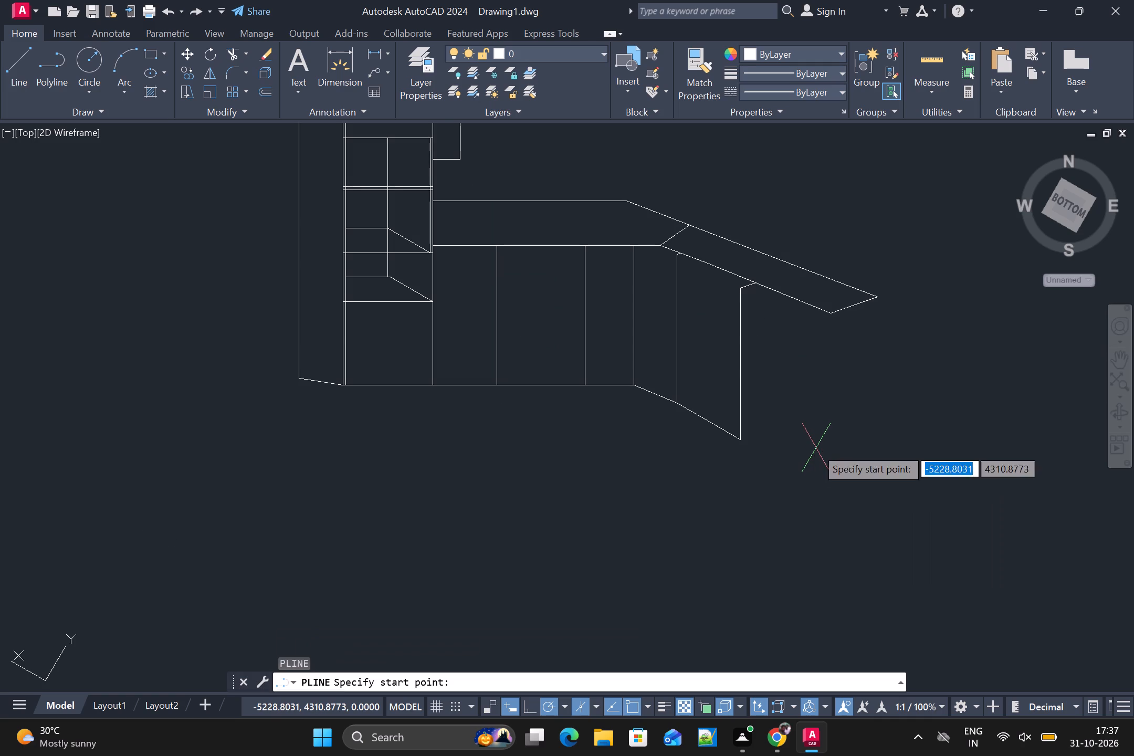
left_click(736, 442)
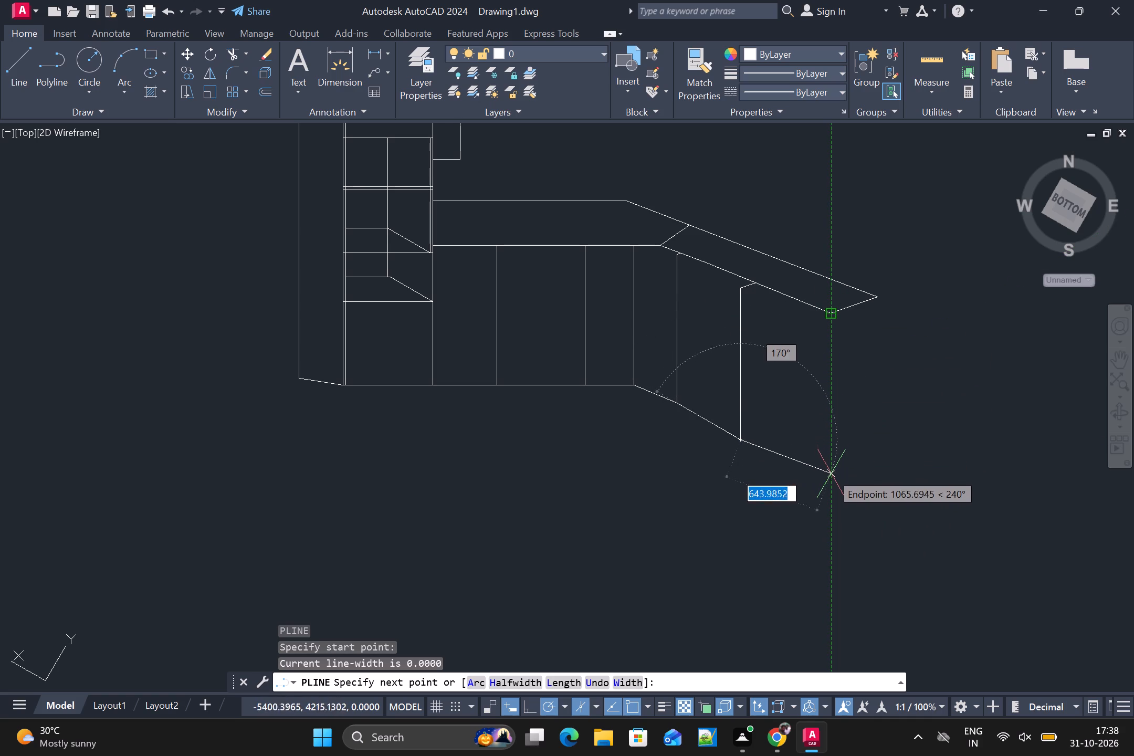
left_click(830, 479)
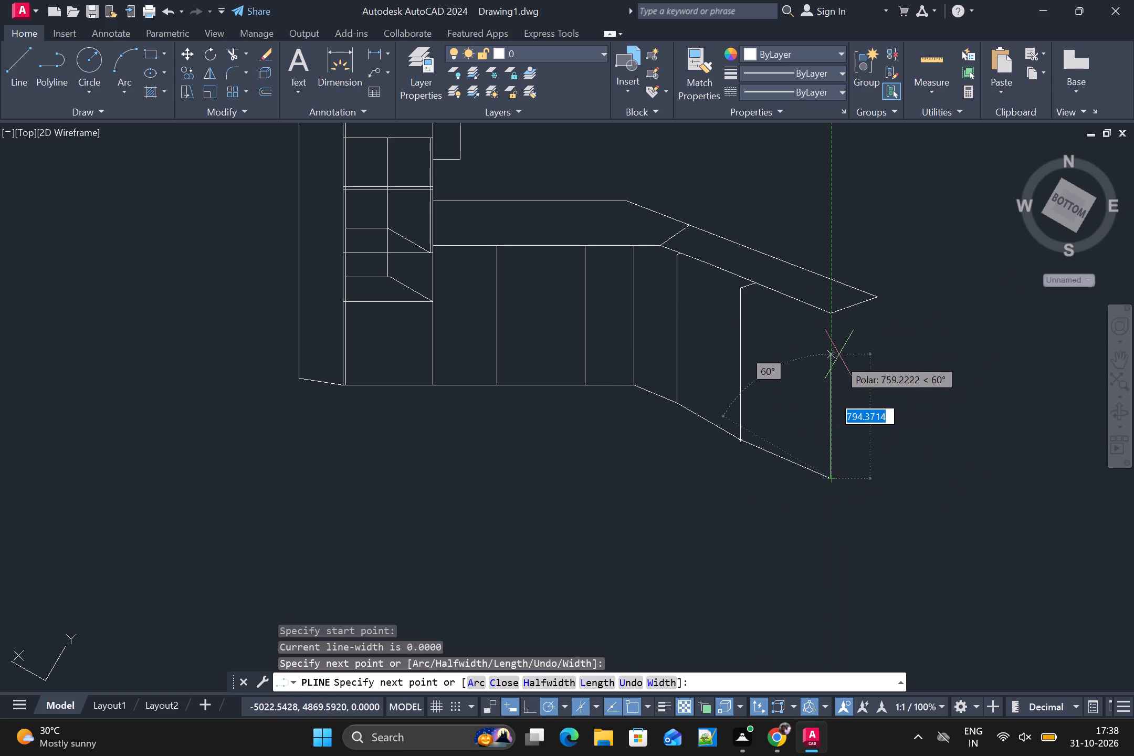
left_click(836, 314)
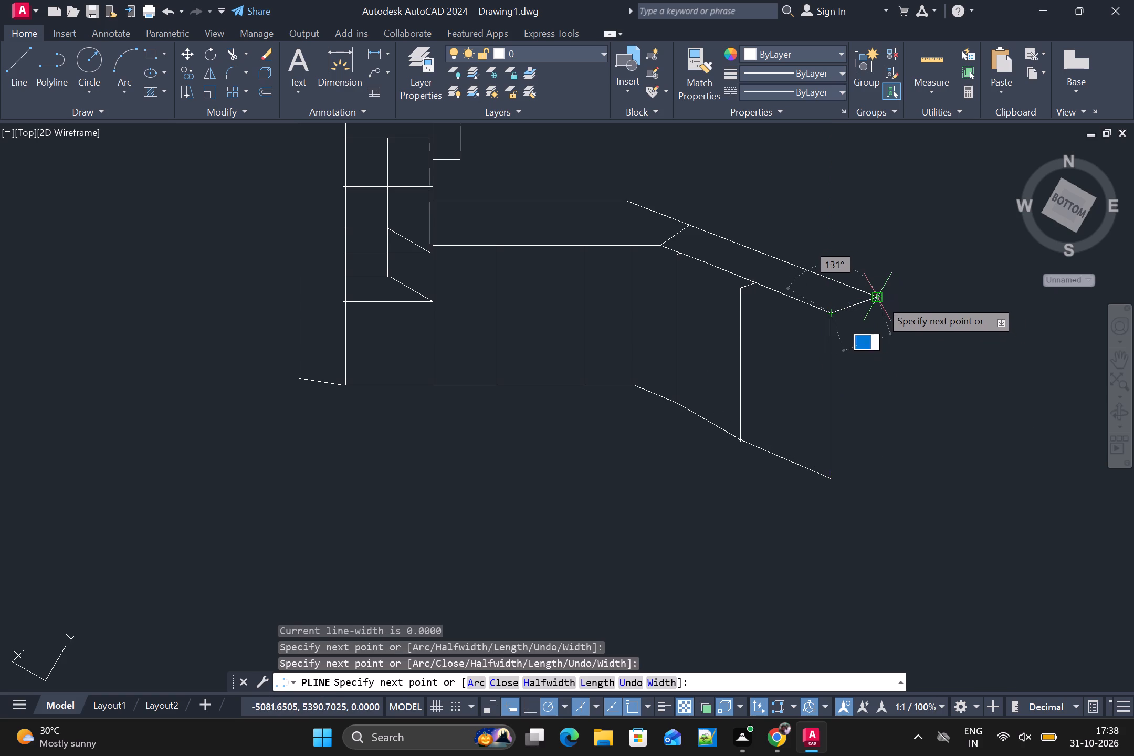
key("space")
Draw the run's end face from the bottom front corner: a base line about 360 long and a vertical up to the worktop's rear end corner.
key("space")
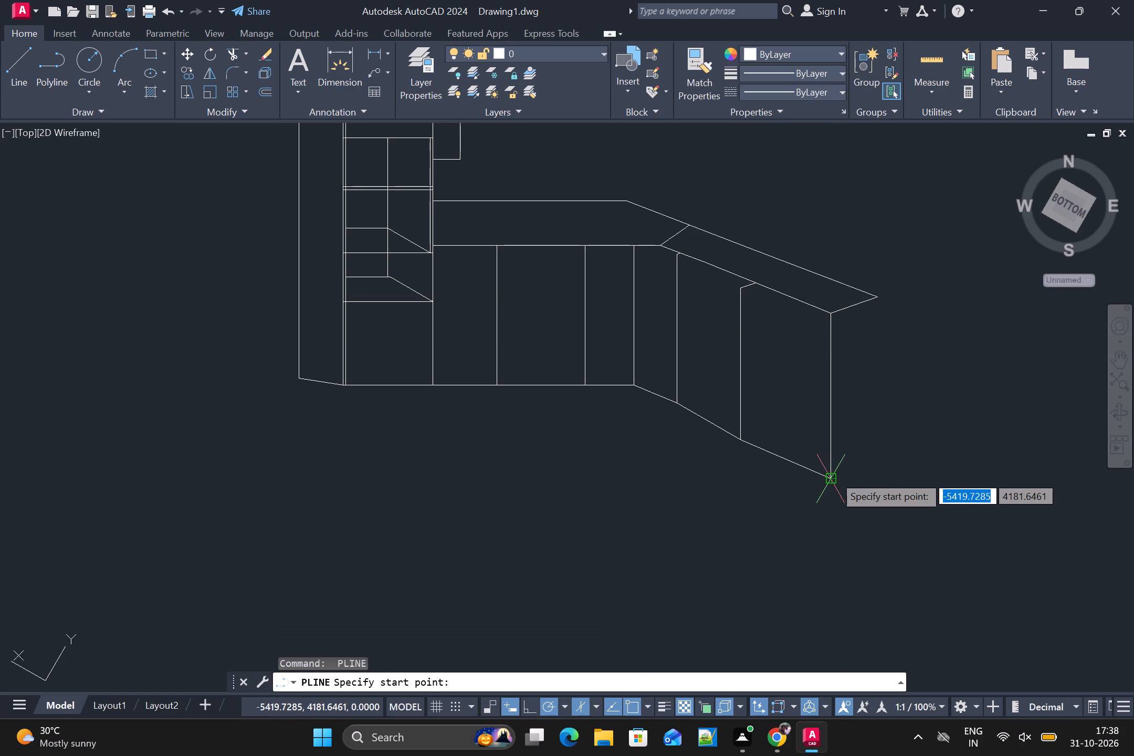
key("space")
left_click(834, 475)
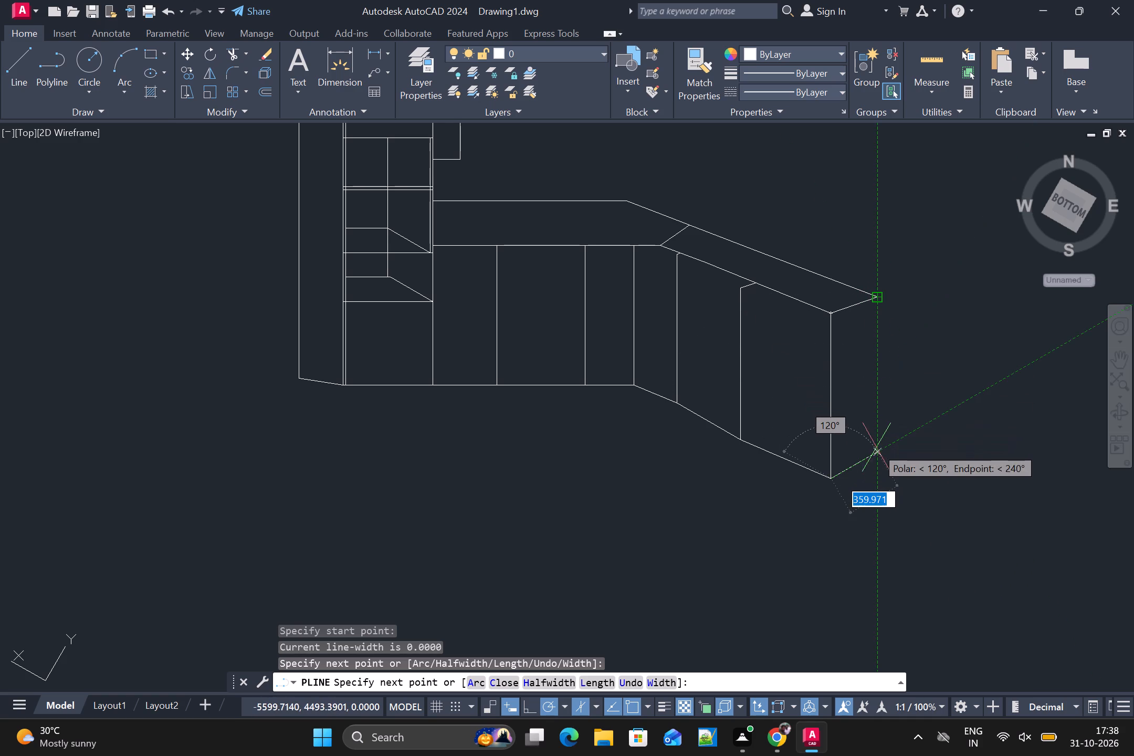
left_click(876, 451)
left_click(879, 301)
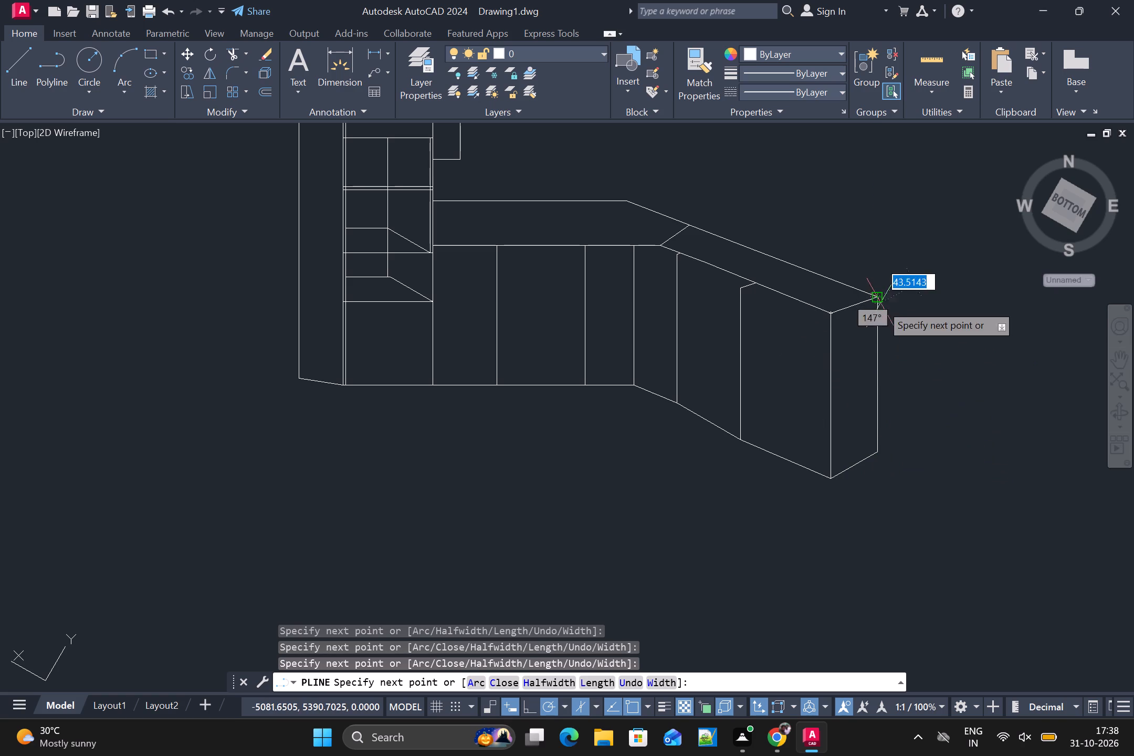
key("space")
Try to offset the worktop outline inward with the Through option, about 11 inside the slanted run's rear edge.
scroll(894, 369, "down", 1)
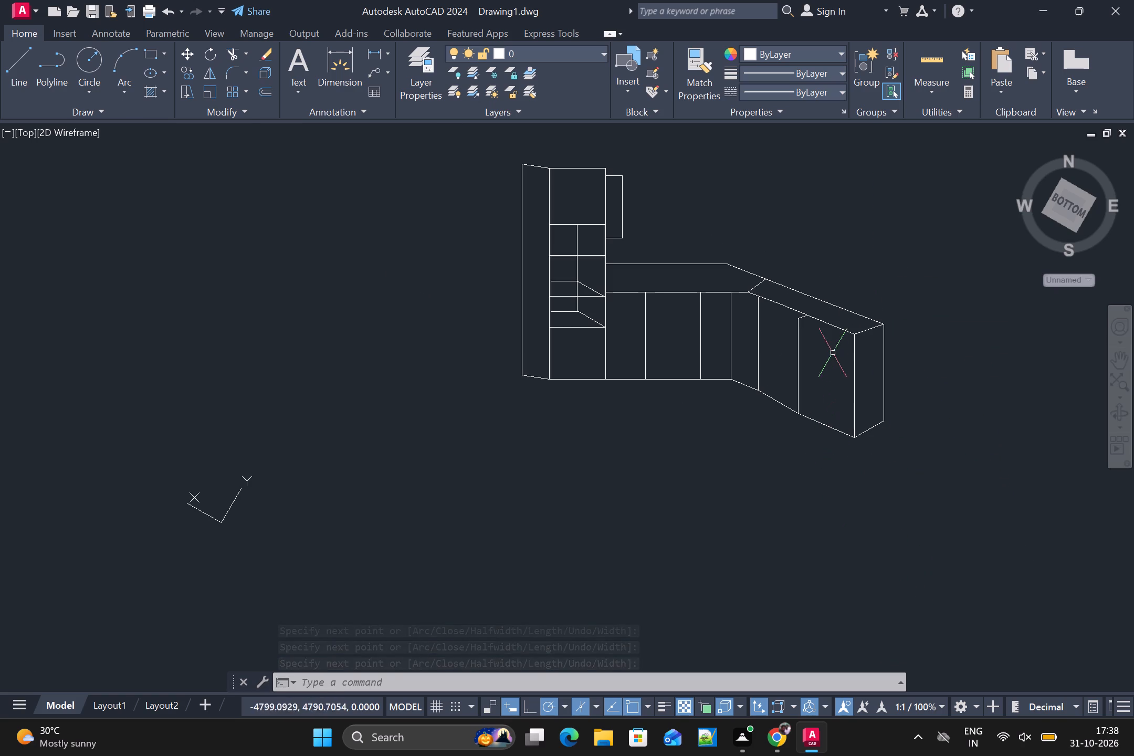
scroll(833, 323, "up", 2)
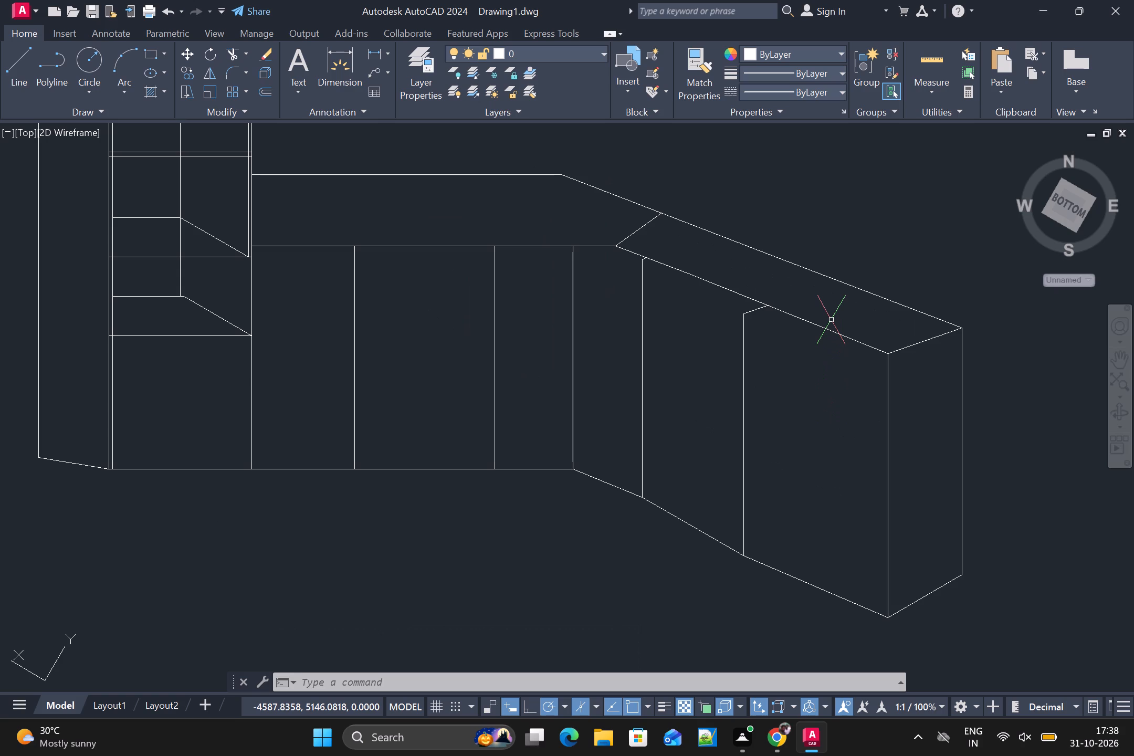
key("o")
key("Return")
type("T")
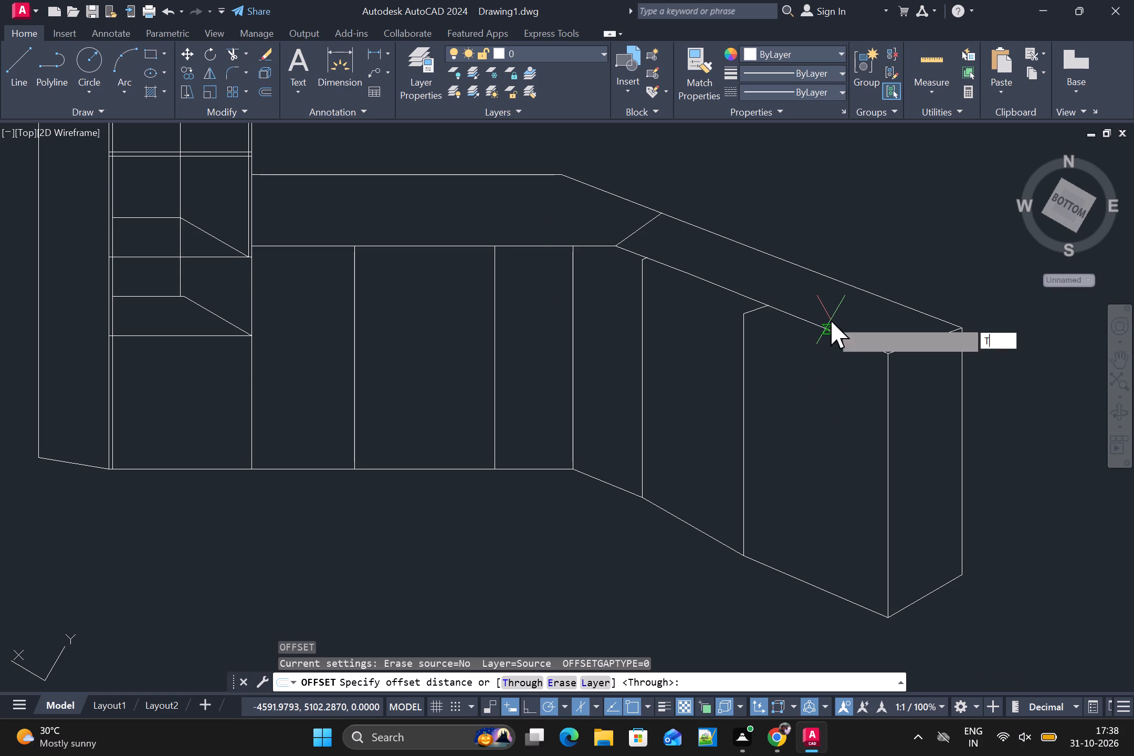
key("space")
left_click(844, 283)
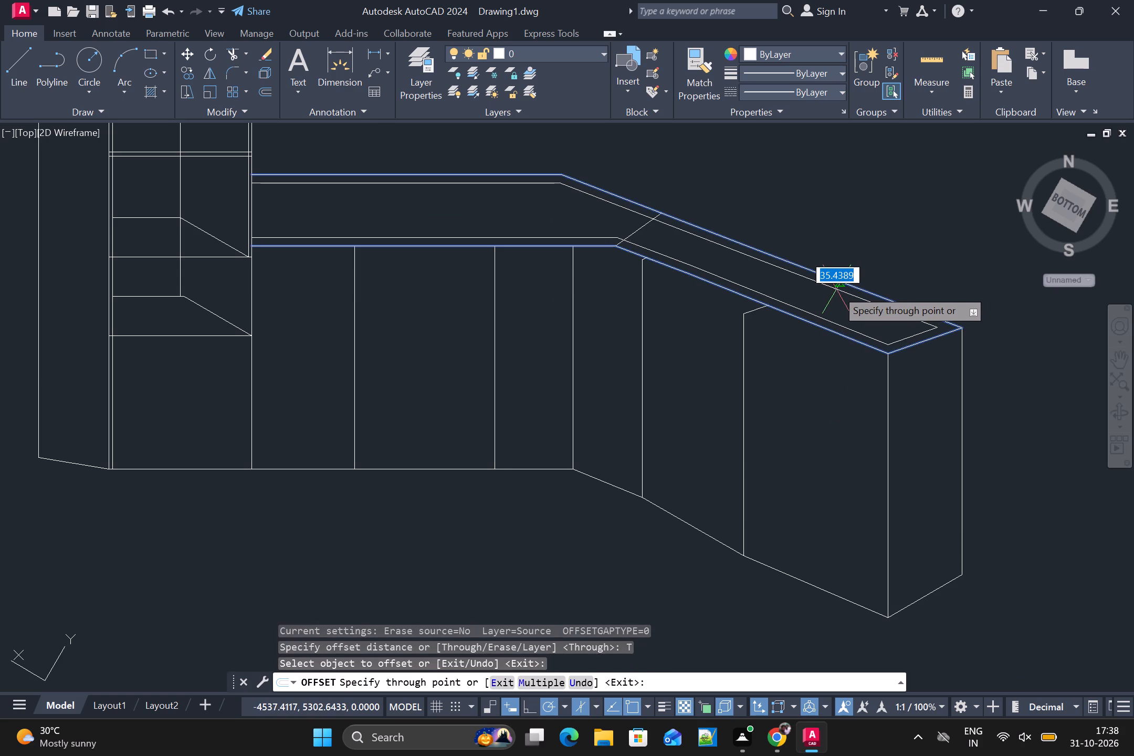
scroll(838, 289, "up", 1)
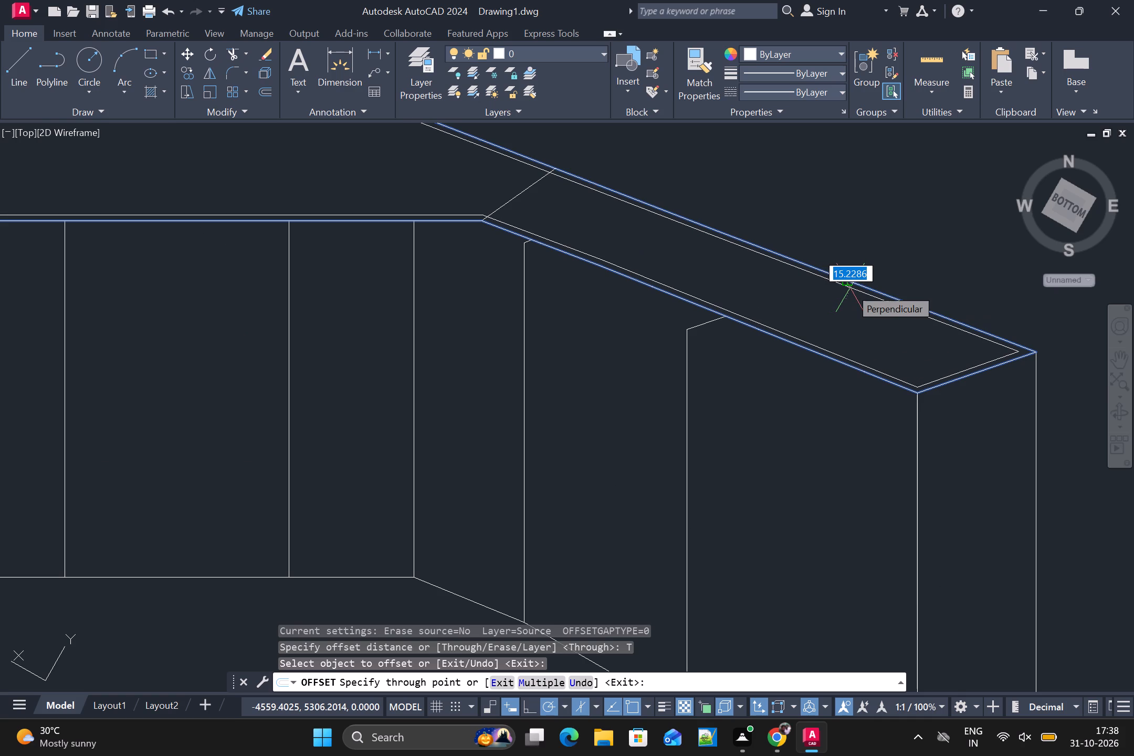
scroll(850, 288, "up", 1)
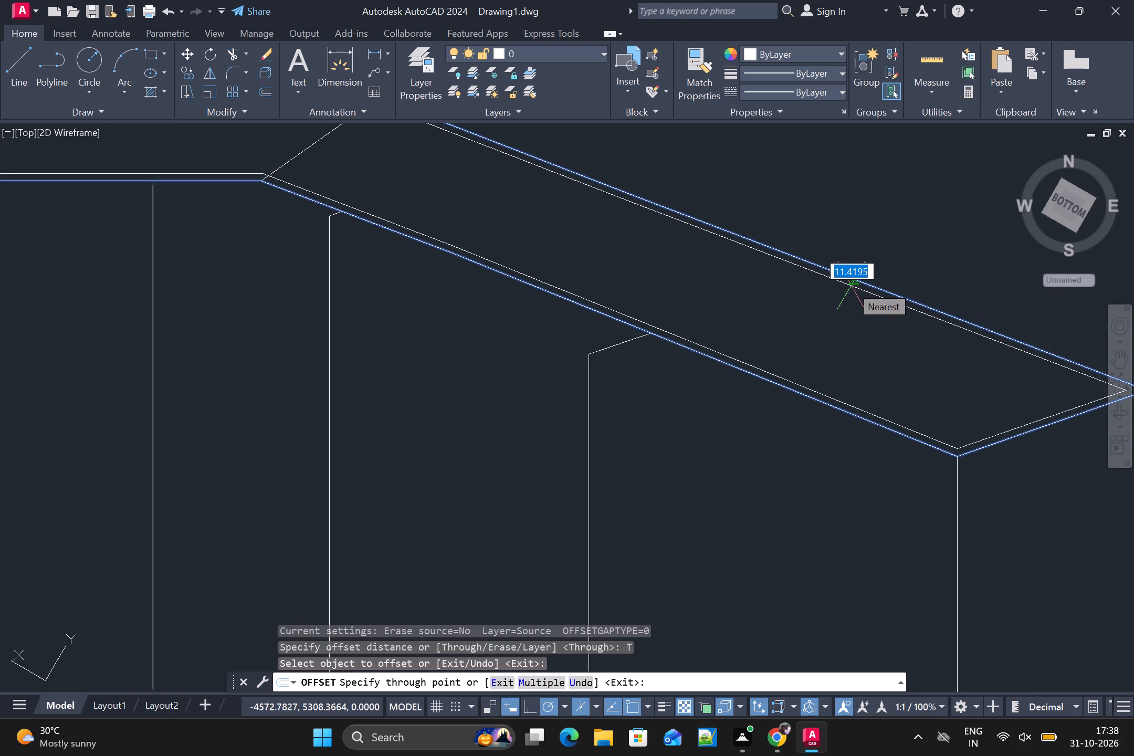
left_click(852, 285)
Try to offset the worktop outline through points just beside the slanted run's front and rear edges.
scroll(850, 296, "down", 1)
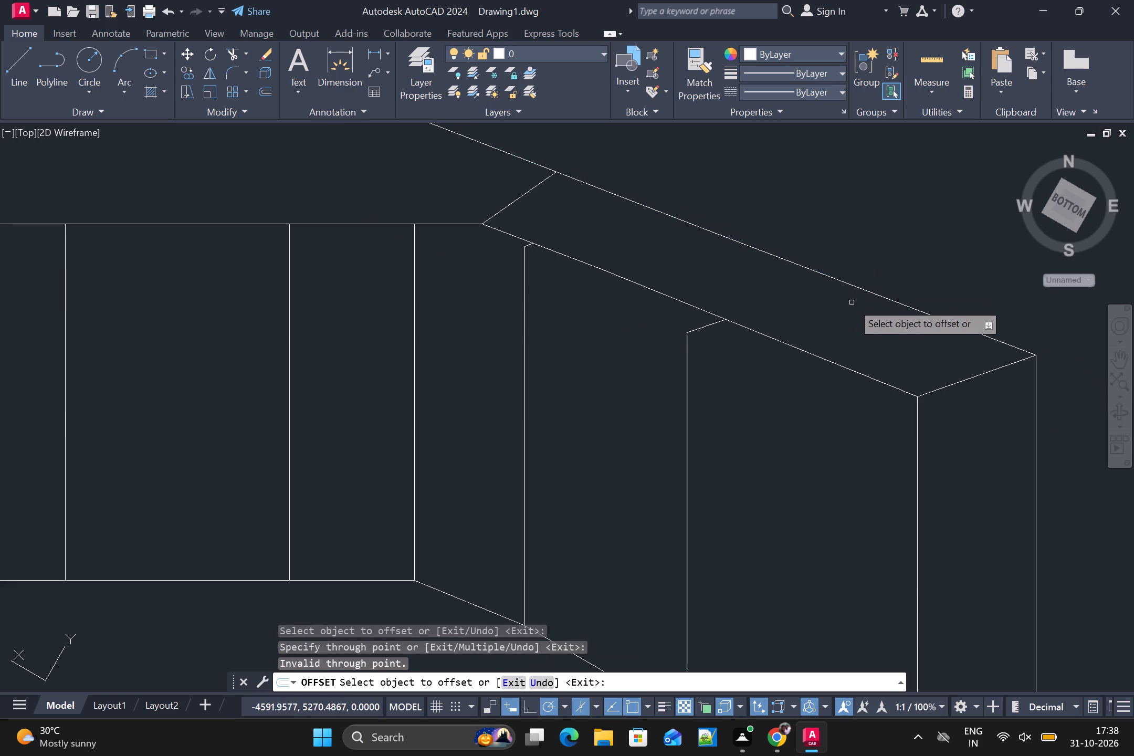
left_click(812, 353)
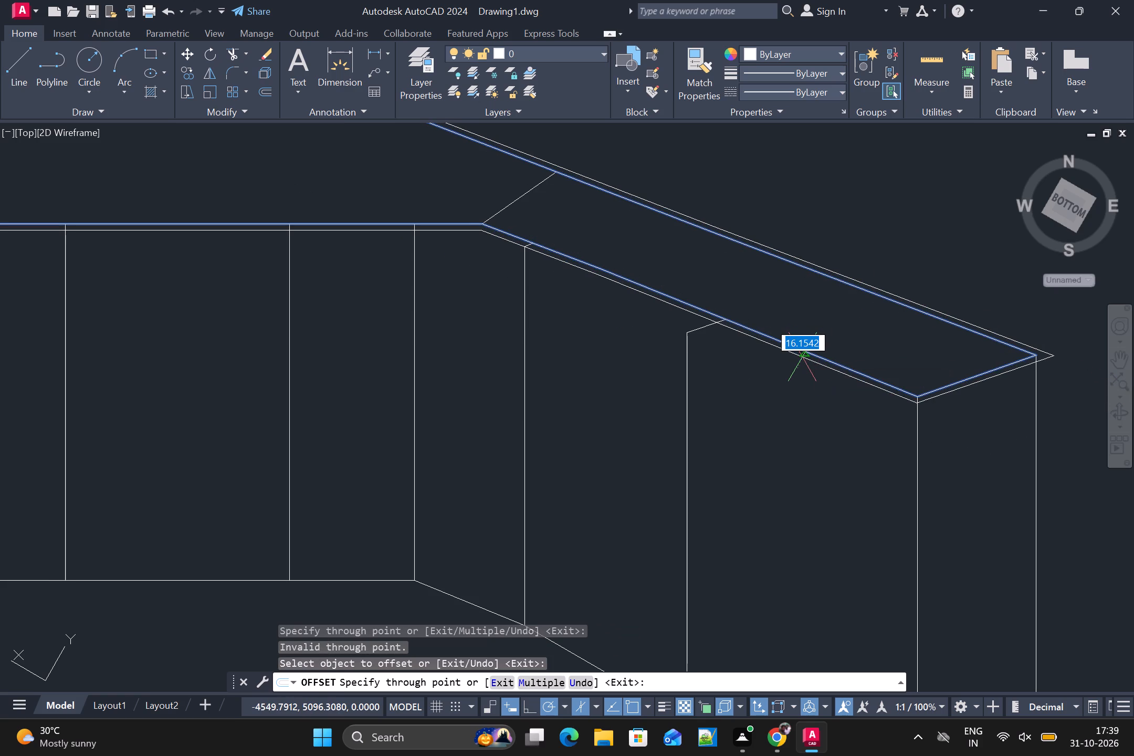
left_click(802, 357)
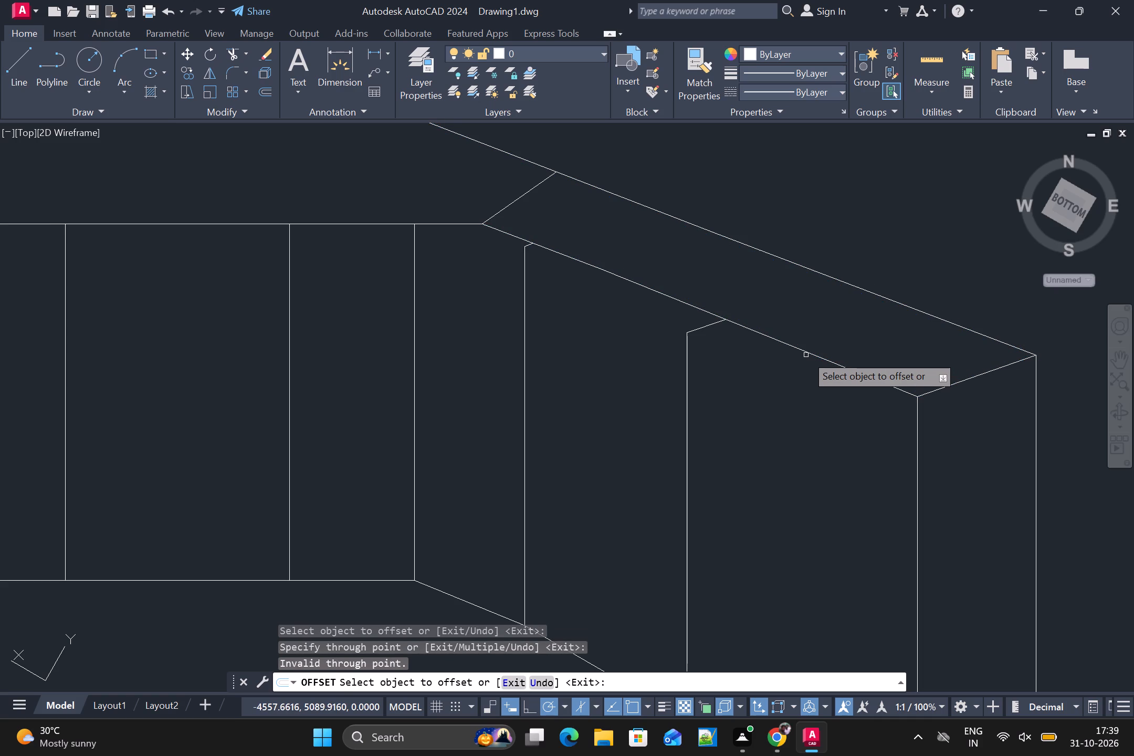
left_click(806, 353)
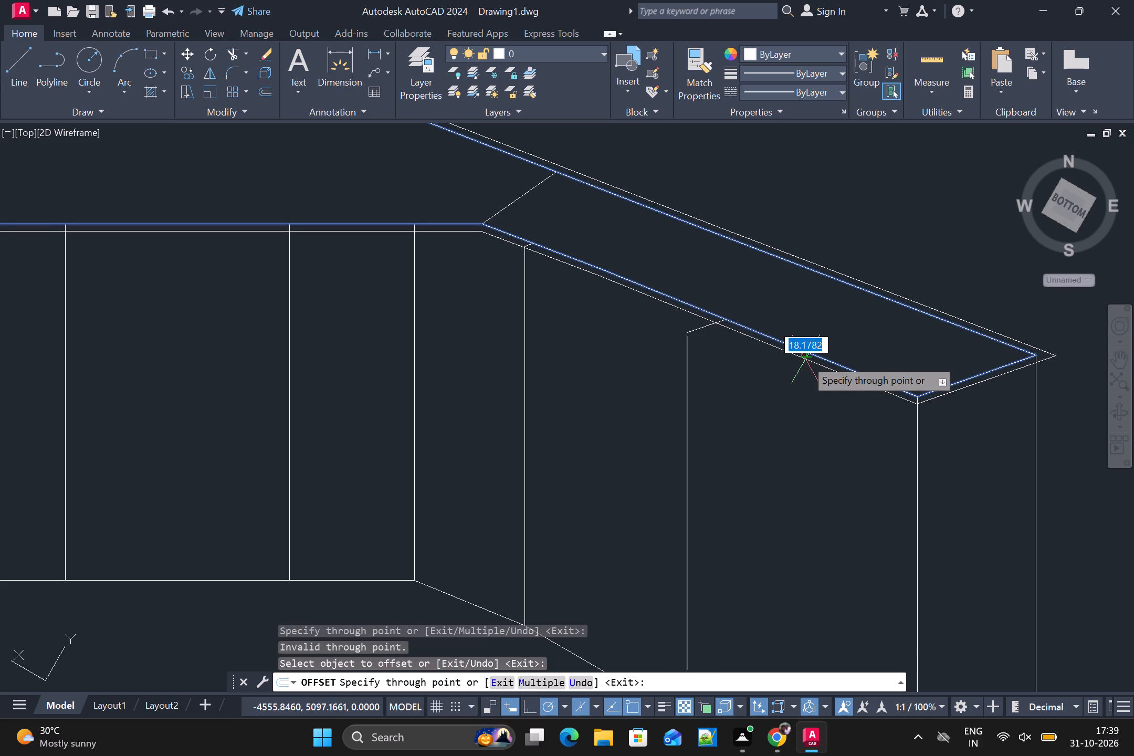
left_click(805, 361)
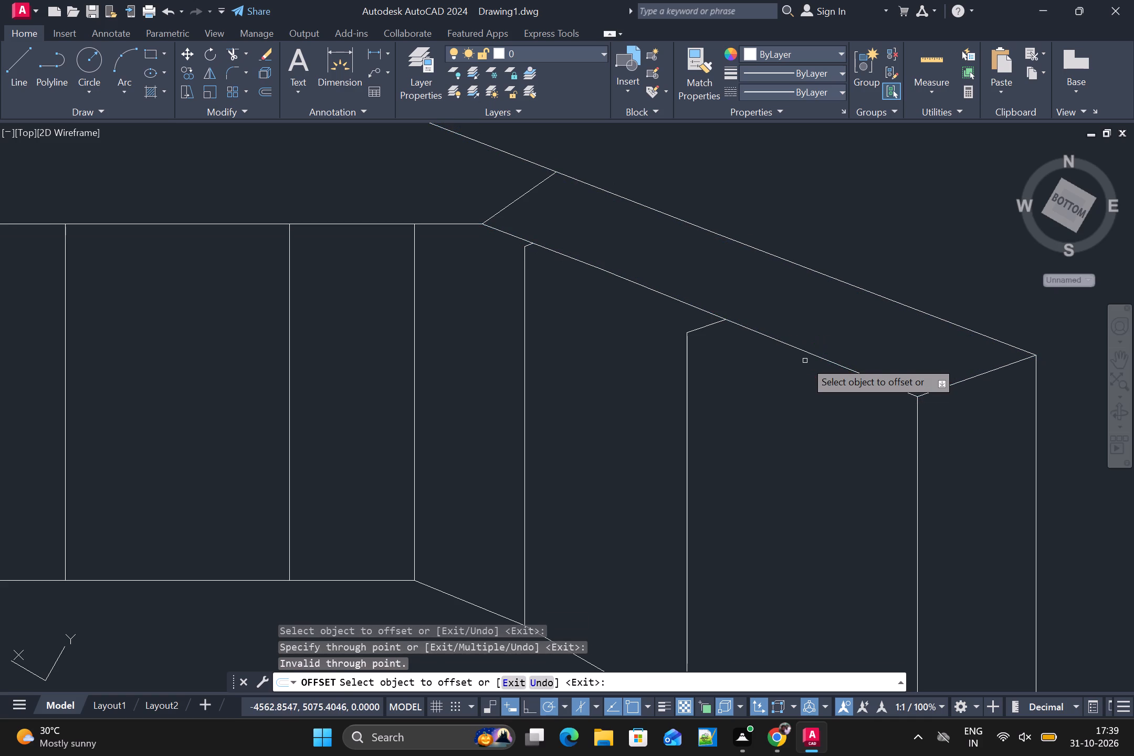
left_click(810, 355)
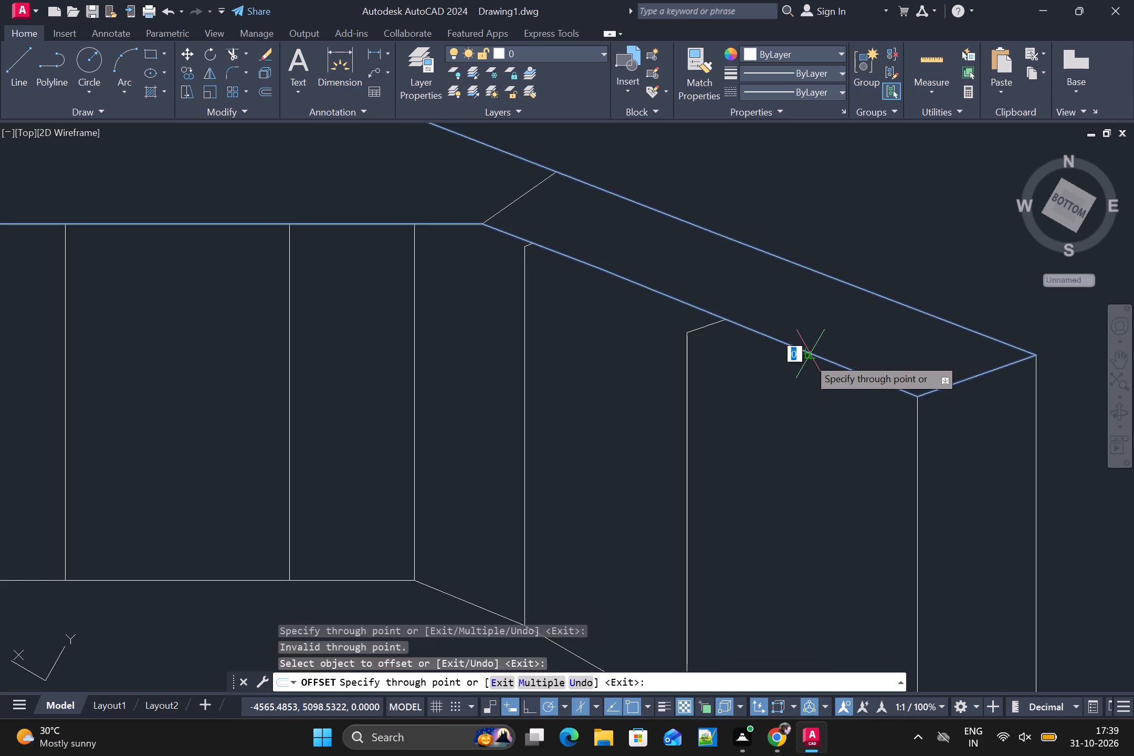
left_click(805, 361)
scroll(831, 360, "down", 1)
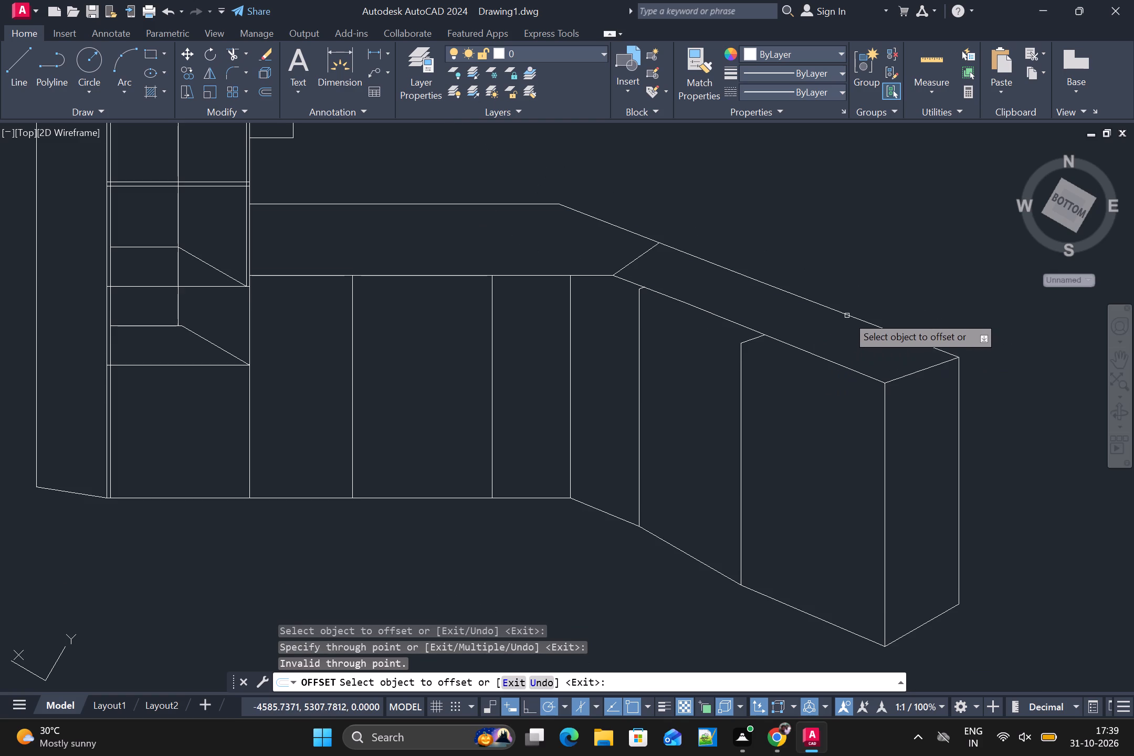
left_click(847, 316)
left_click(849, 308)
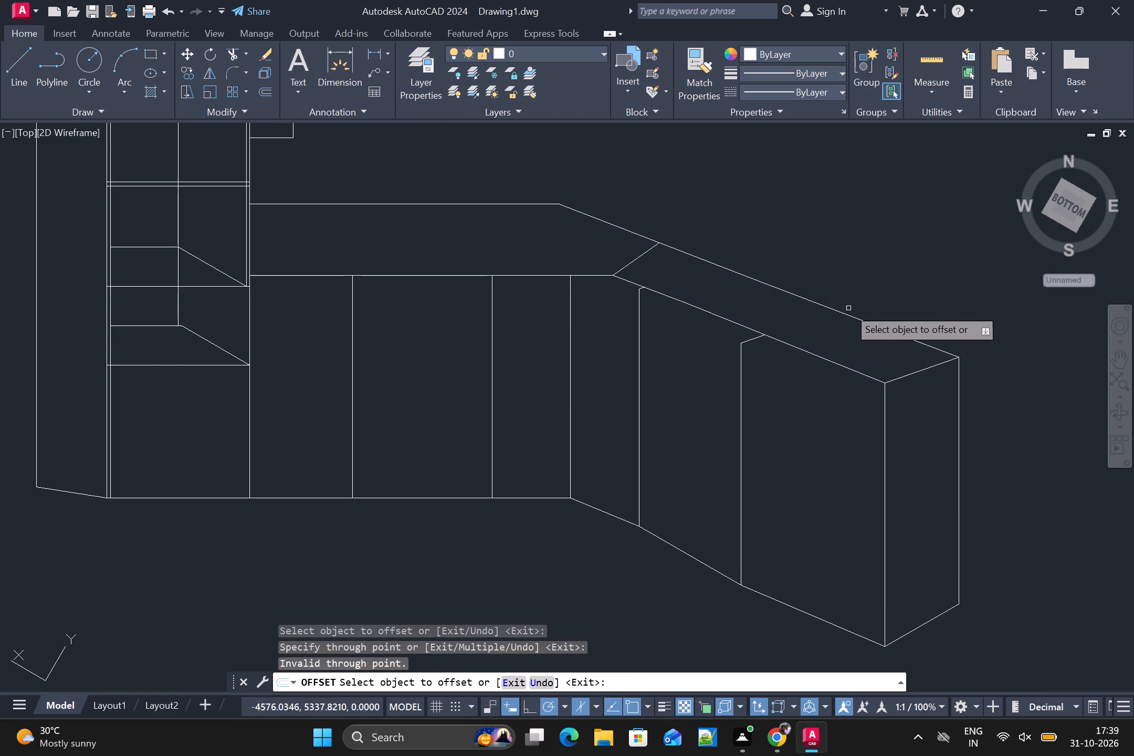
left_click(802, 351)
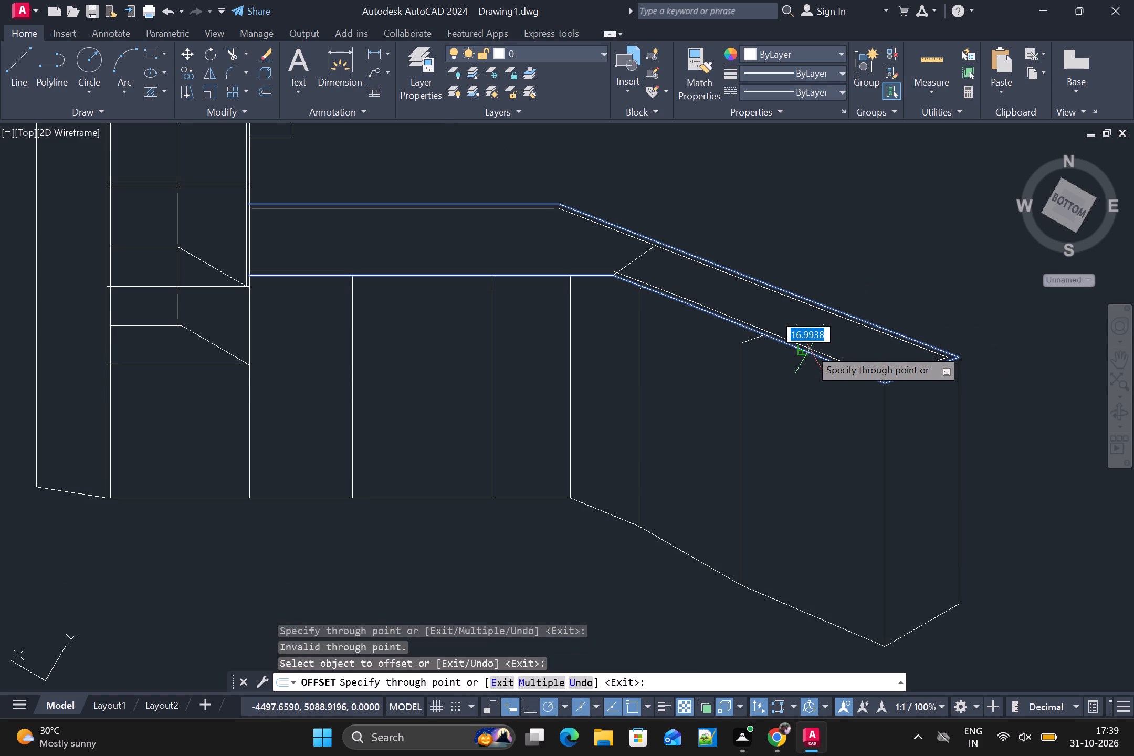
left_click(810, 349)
Offset the worktop outline outward through a point just outside the slanted run's front edge to form the edge thickness.
scroll(817, 348, "up", 2)
left_click(807, 364)
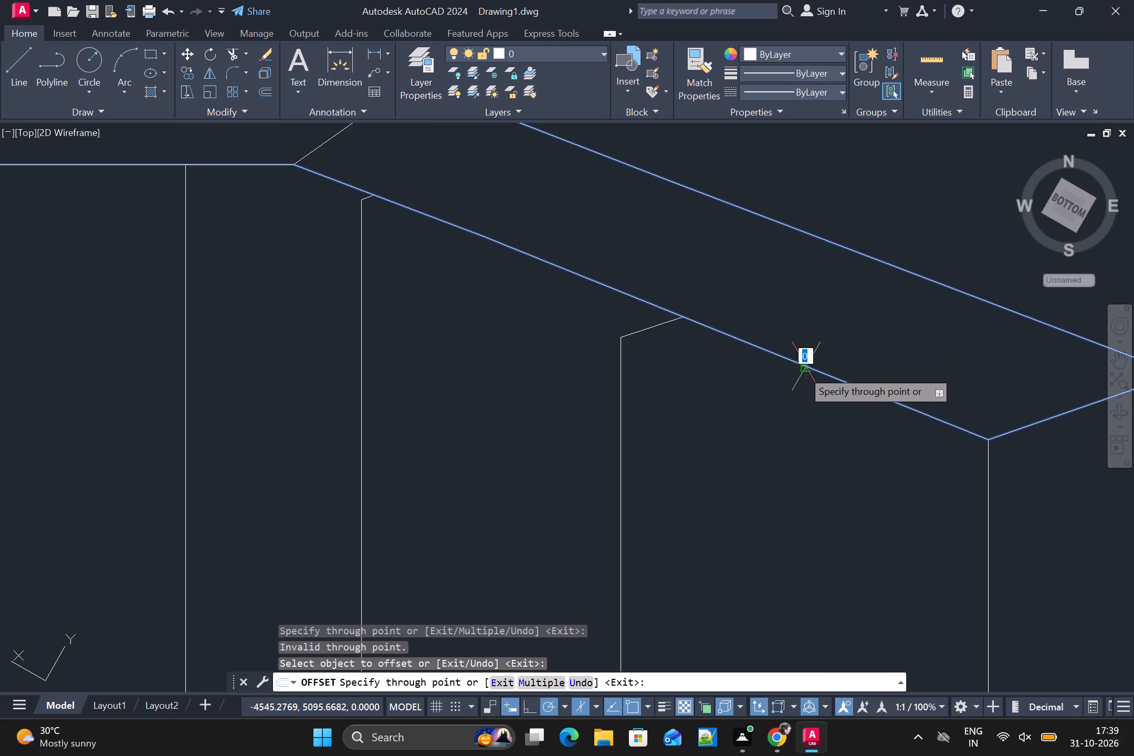
left_click(798, 375)
scroll(806, 371, "down", 2)
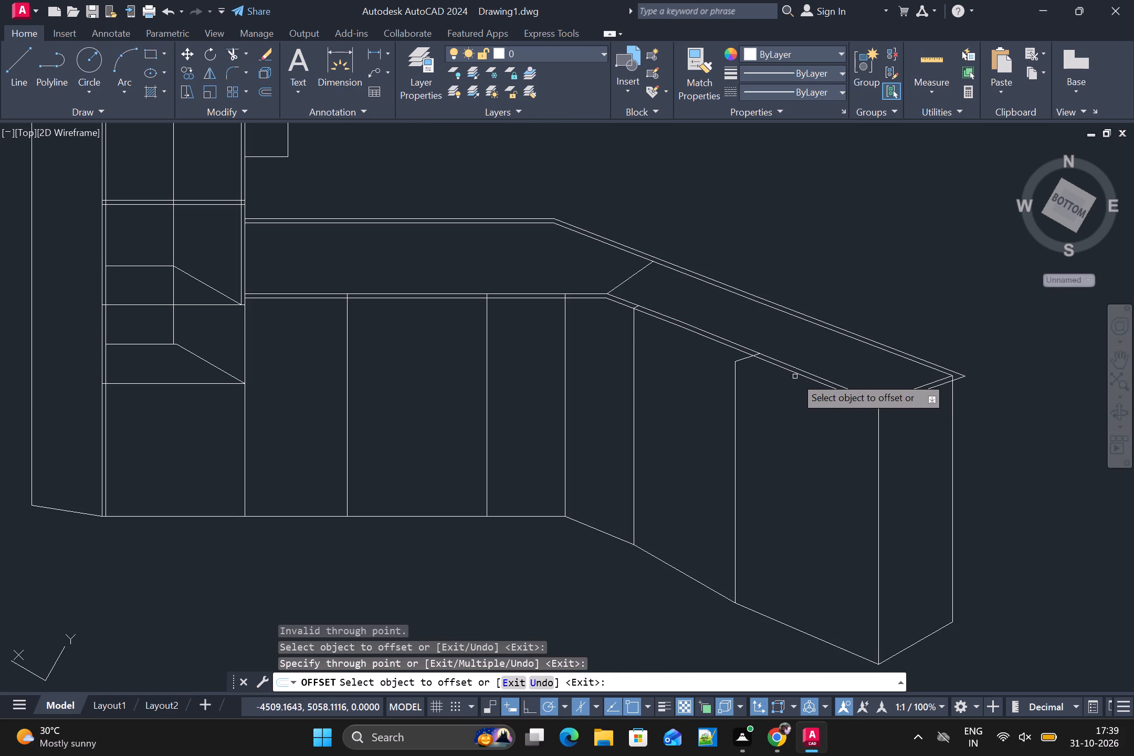
scroll(790, 376, "down", 1)
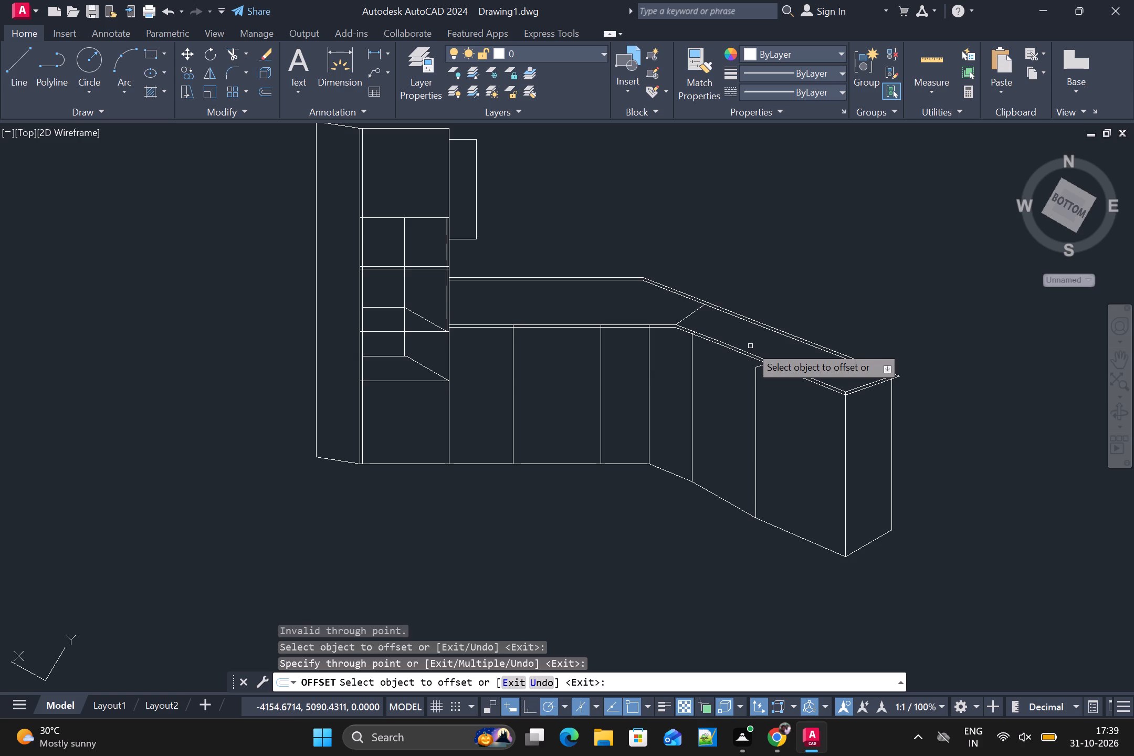
scroll(750, 346, "up", 1)
scroll(749, 352, "down", 1)
key("space")
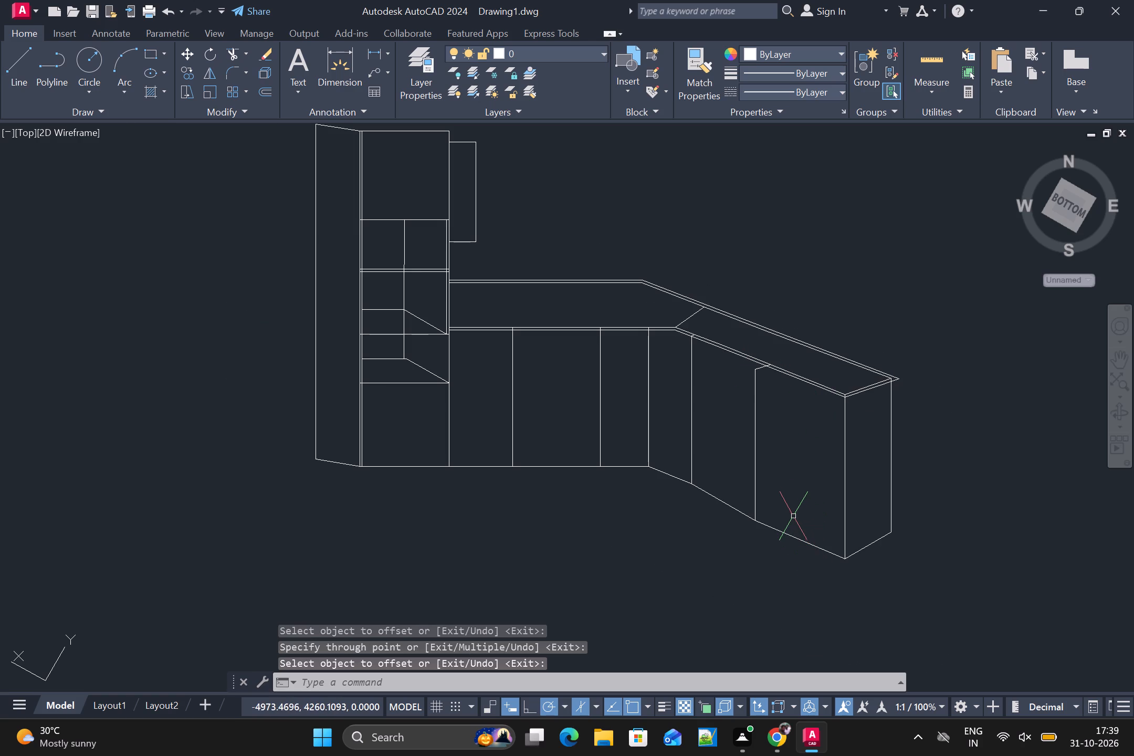
Draw an open polyline level with the tall unit's top: 900 horizontally, 600 sloping down at 180° polar, and 900 at a shallower slope.
scroll(790, 508, "down", 1)
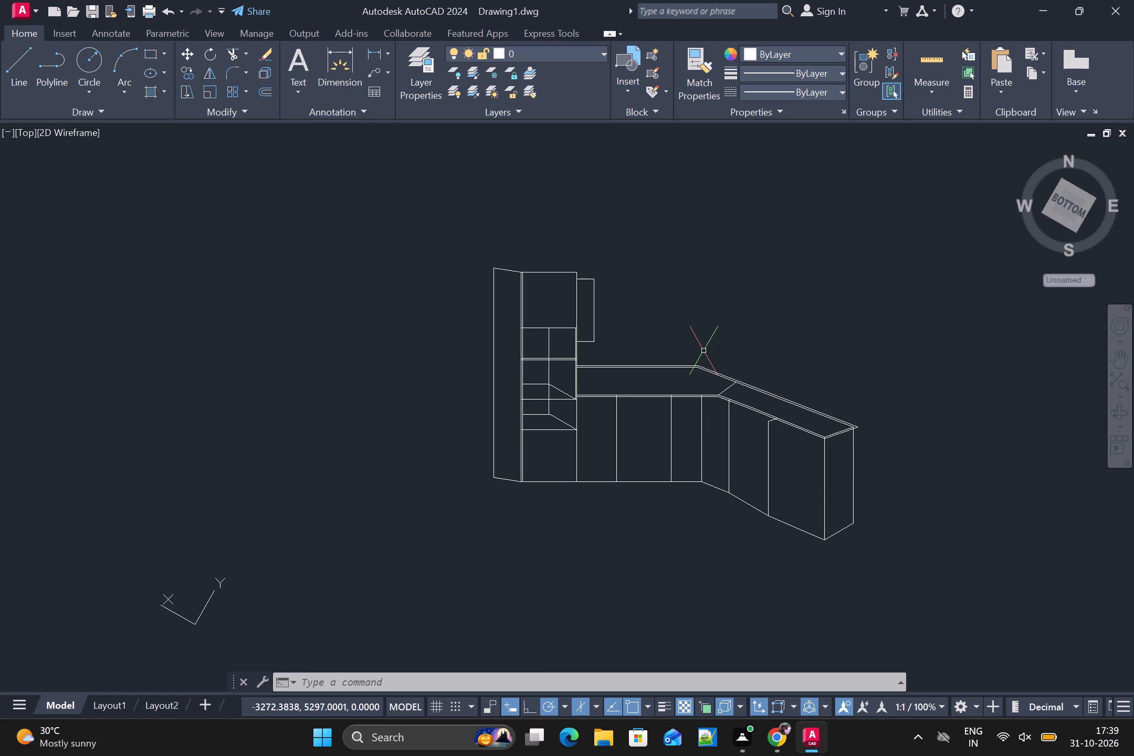
type("PL")
key("Return")
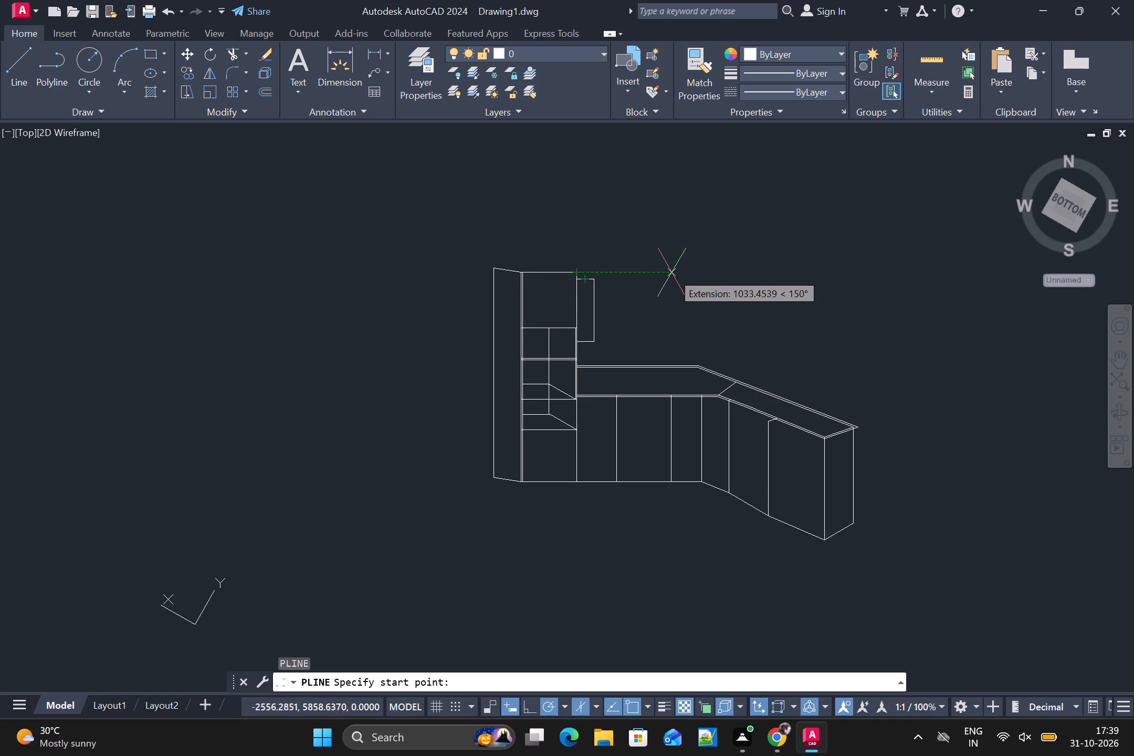
left_click(632, 272)
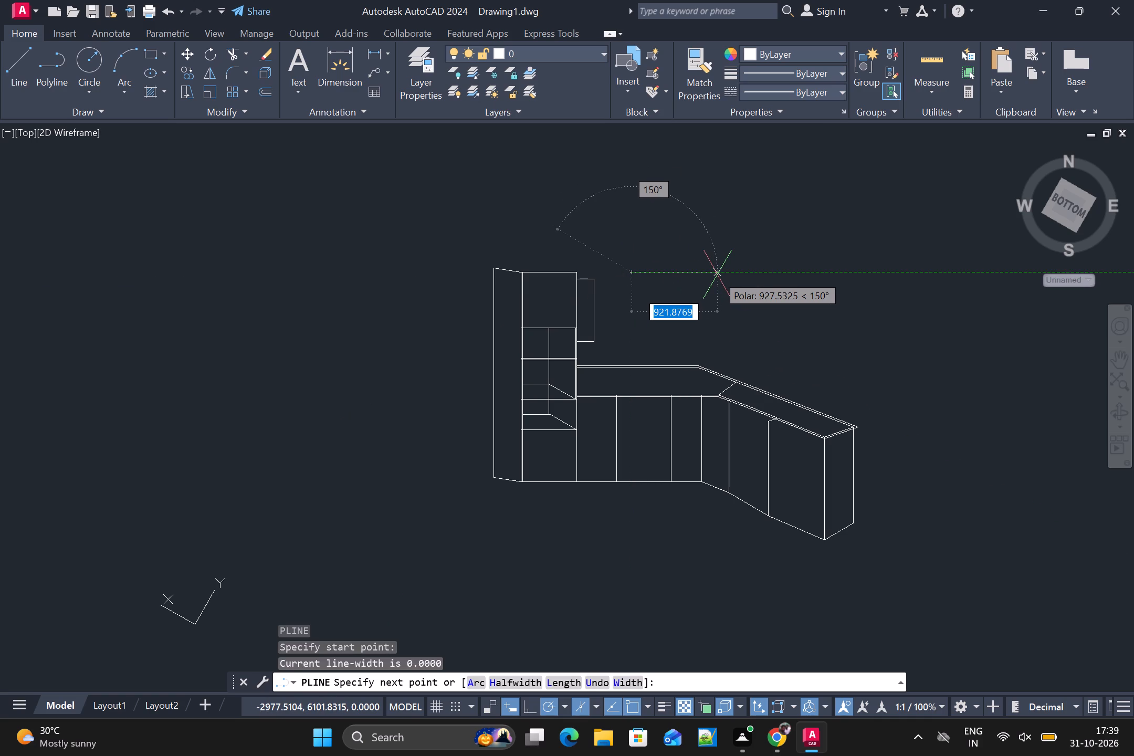
type("900")
key("Return")
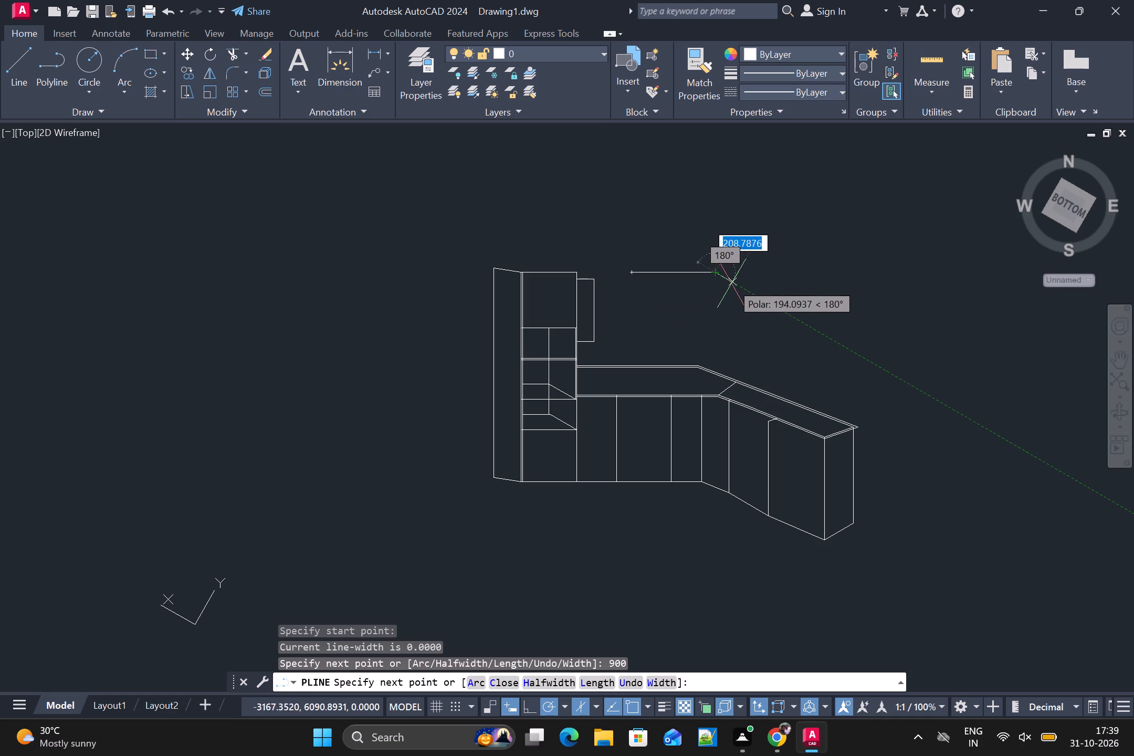
scroll(750, 295, "up", 1)
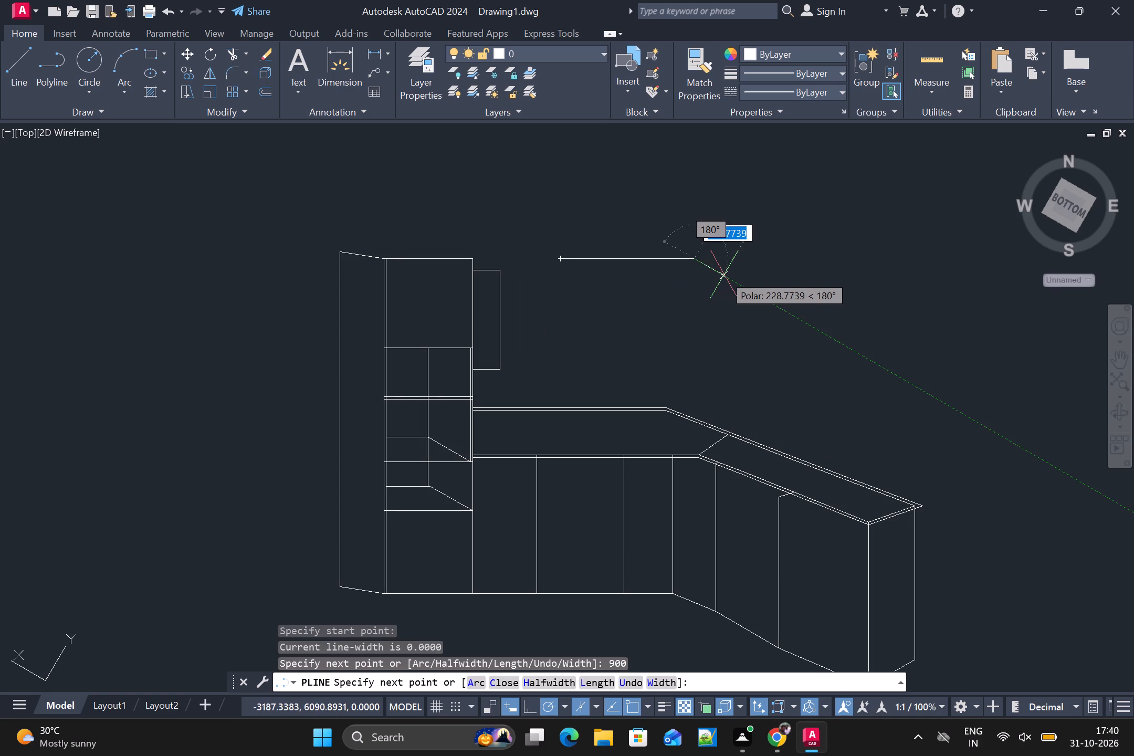
key("6")
type("00")
key("Return")
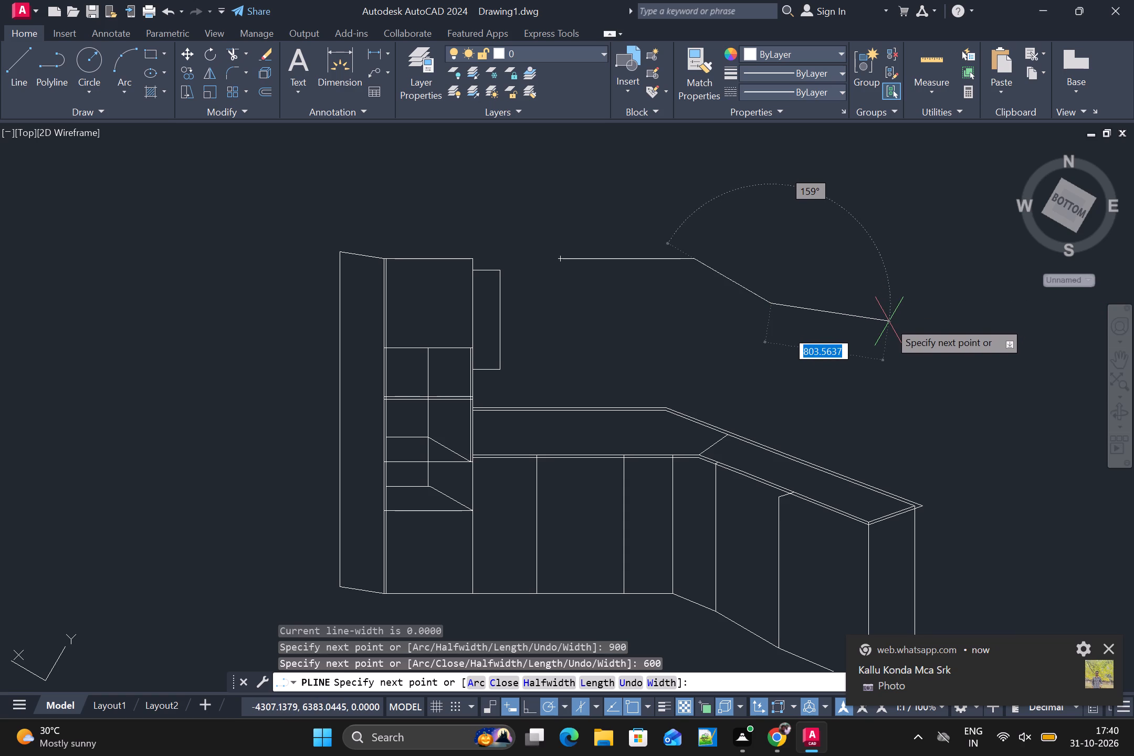
type("900")
key("Return")
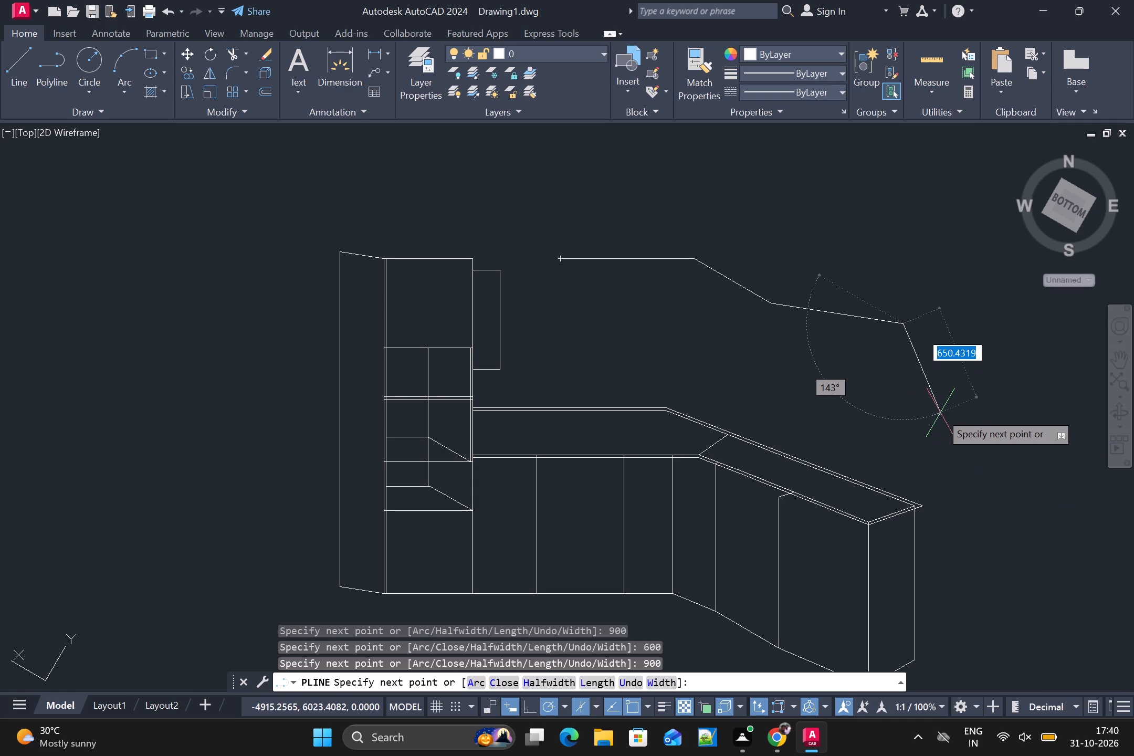
key("space")
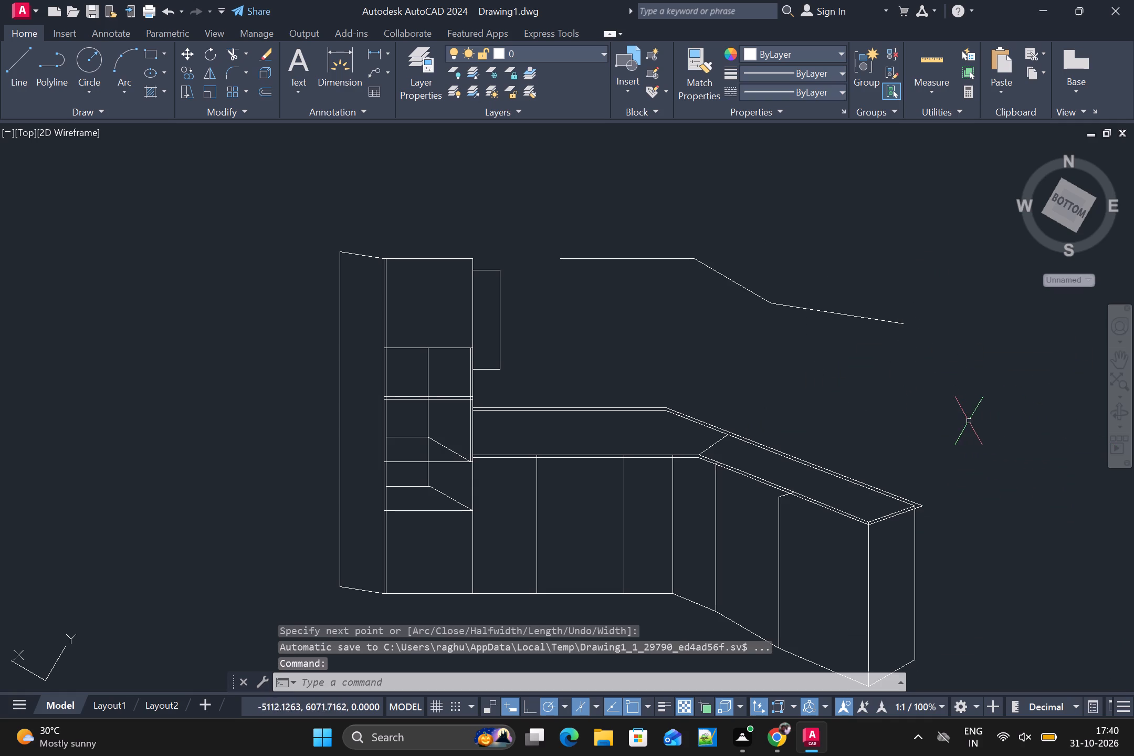
Draw a vertical line about 1219 long up from the worktop's rear end corner, and join it to the upper polyline's sloping end.
key("l")
key("Return")
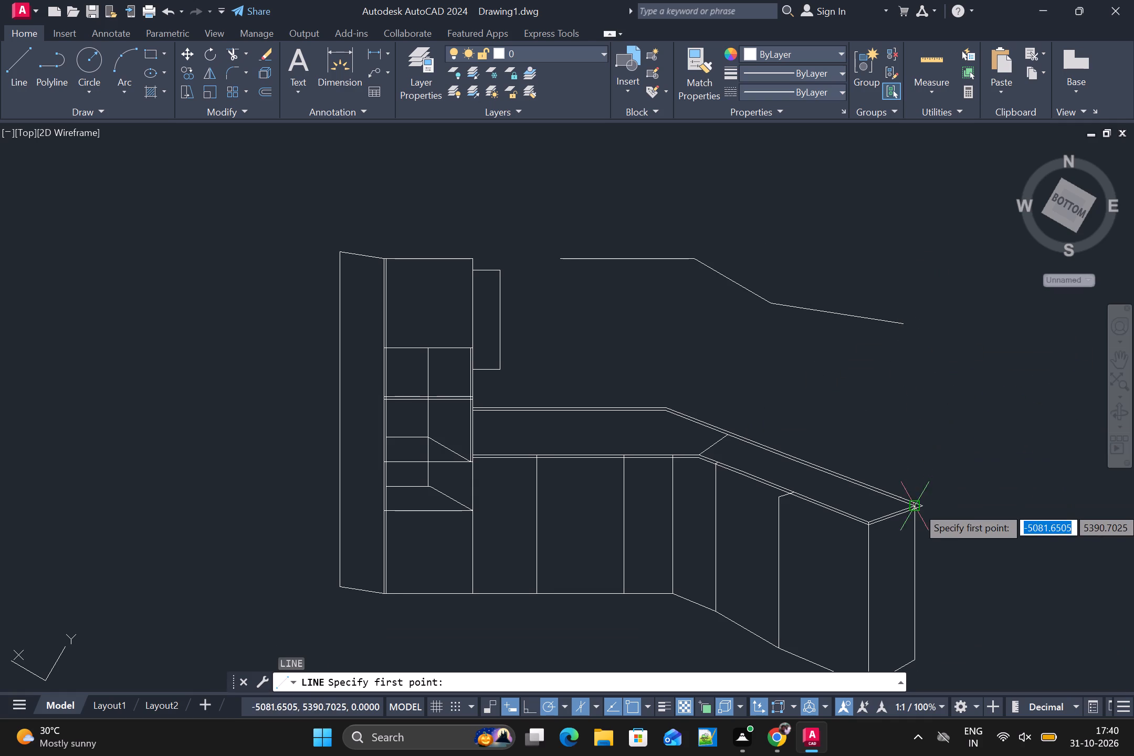
scroll(913, 503, "up", 3)
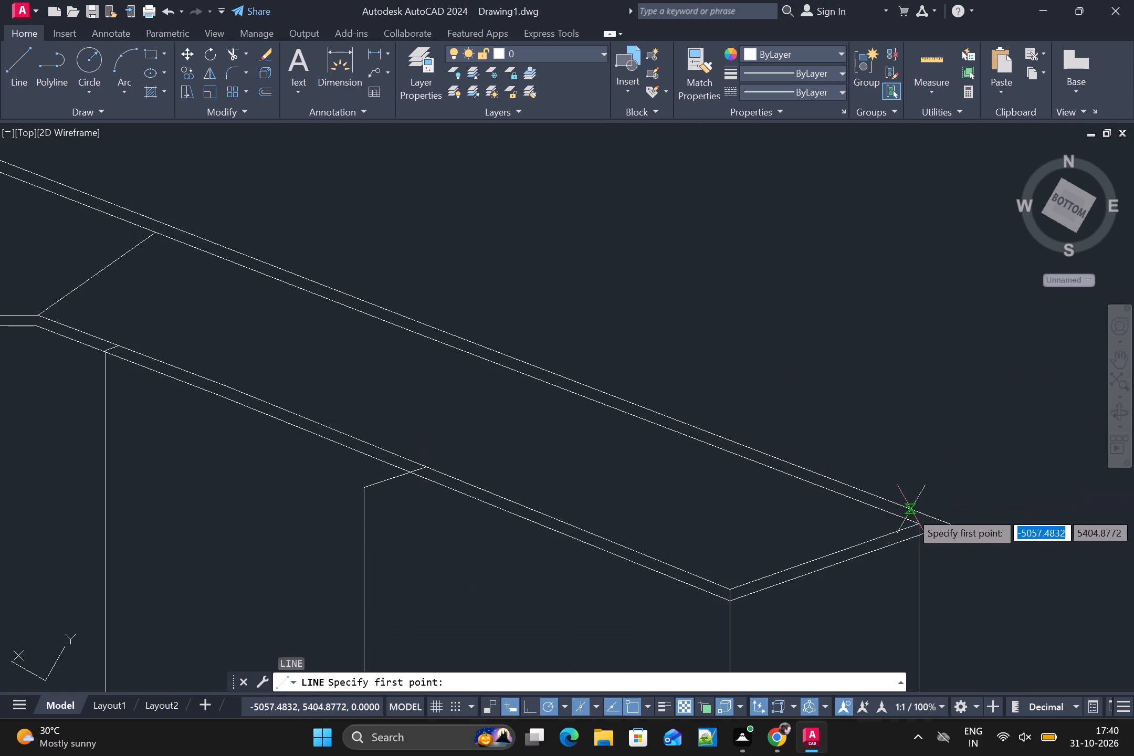
left_click(915, 523)
scroll(928, 449, "down", 2)
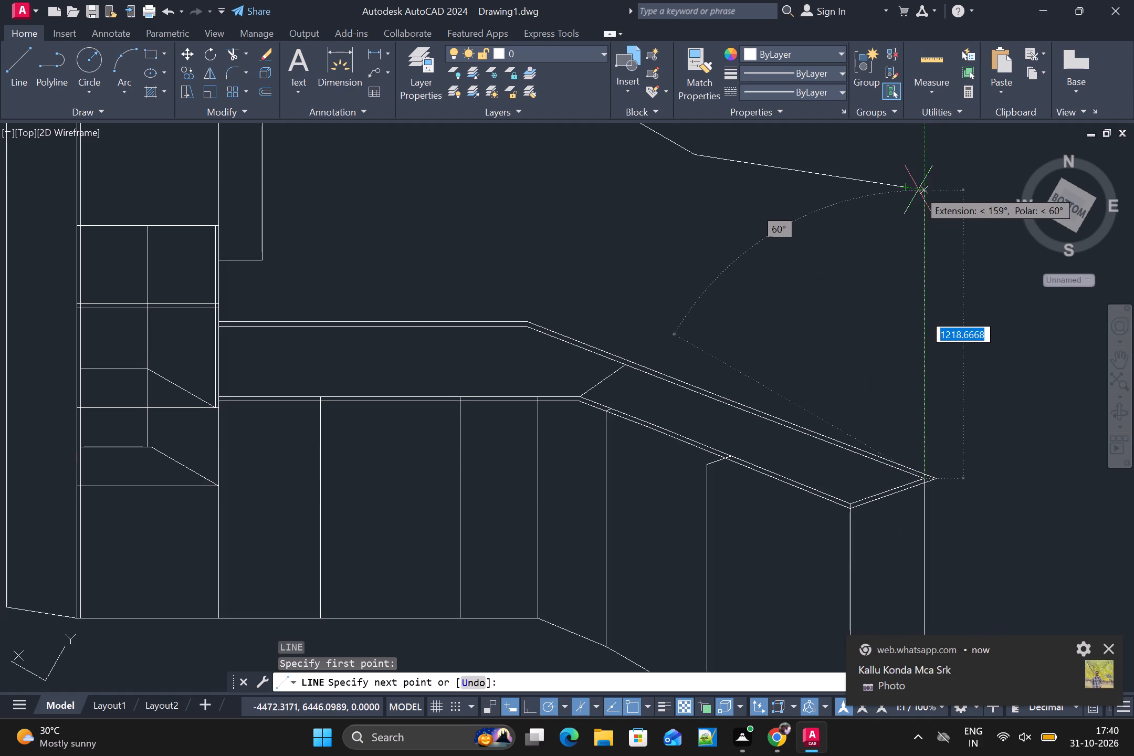
left_click(925, 191)
left_click(909, 188)
key("space")
scroll(922, 206, "down", 2)
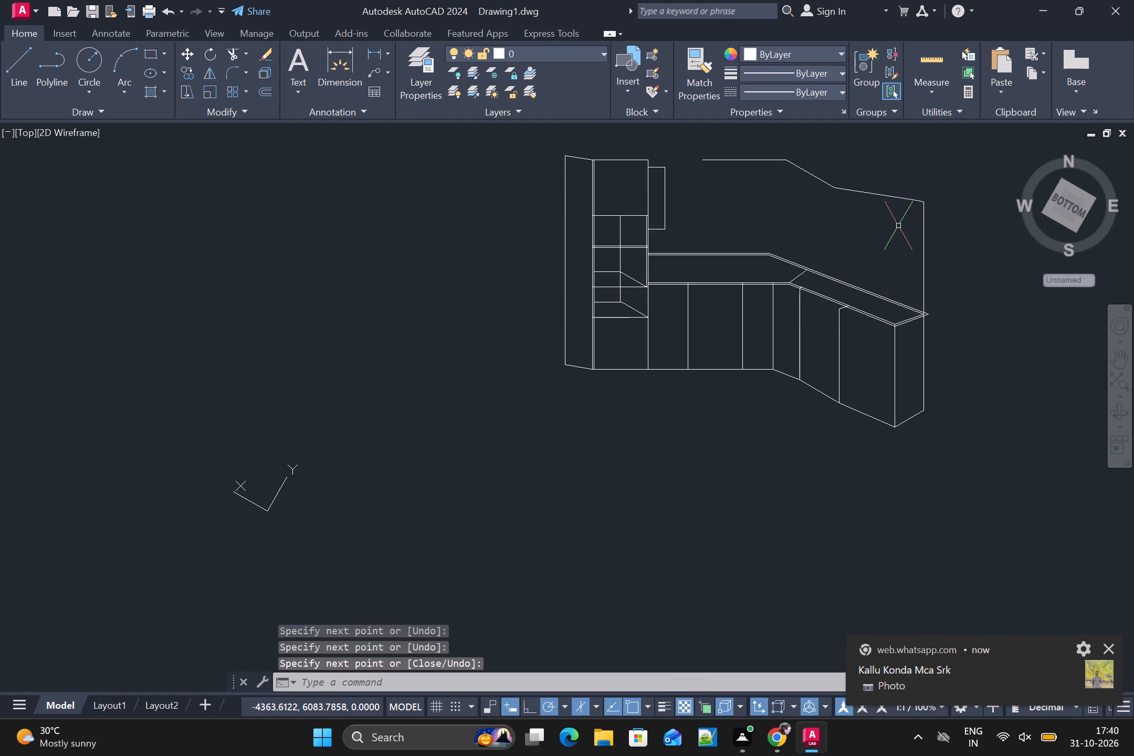
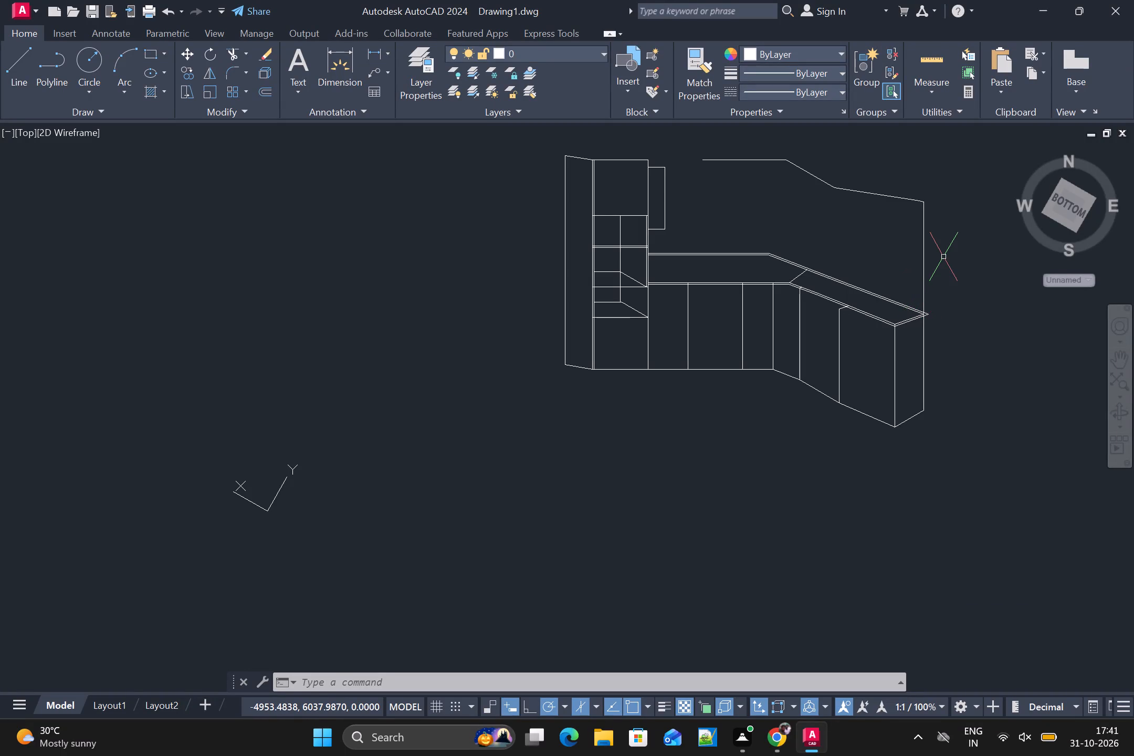
Complete the wall cabinet's front face with lines 800 down and 900 across, closing up to the bend of the upper outline.
key("l")
key("Return")
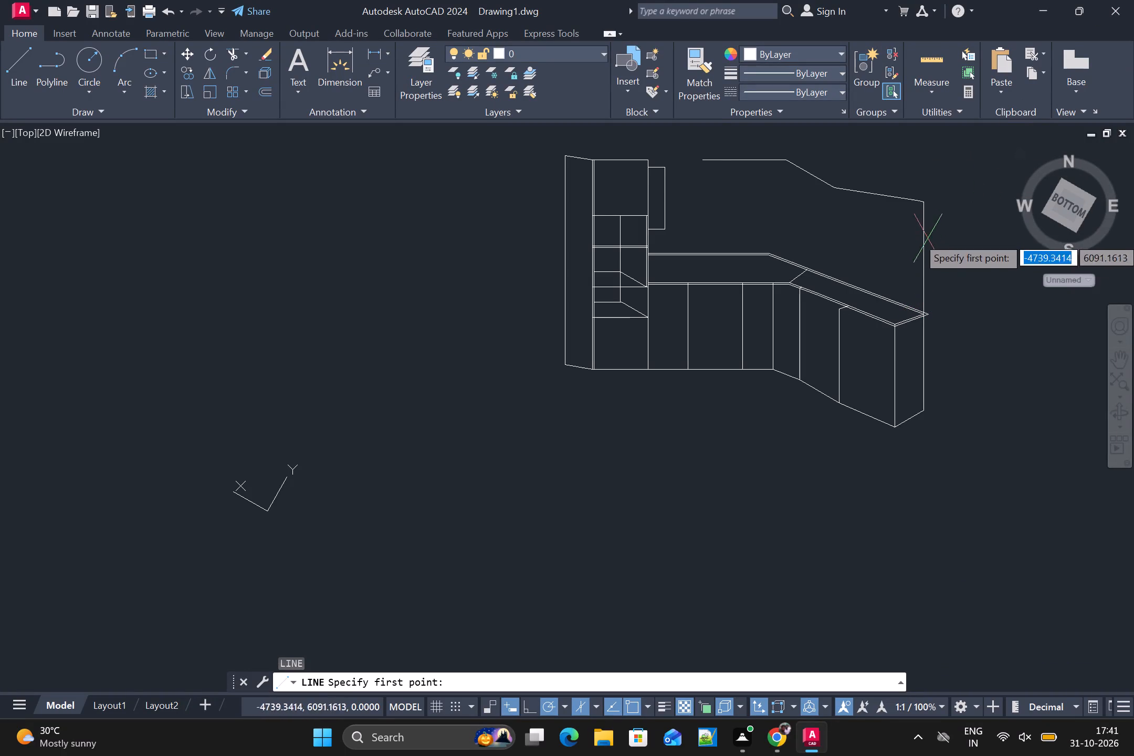
left_click(699, 163)
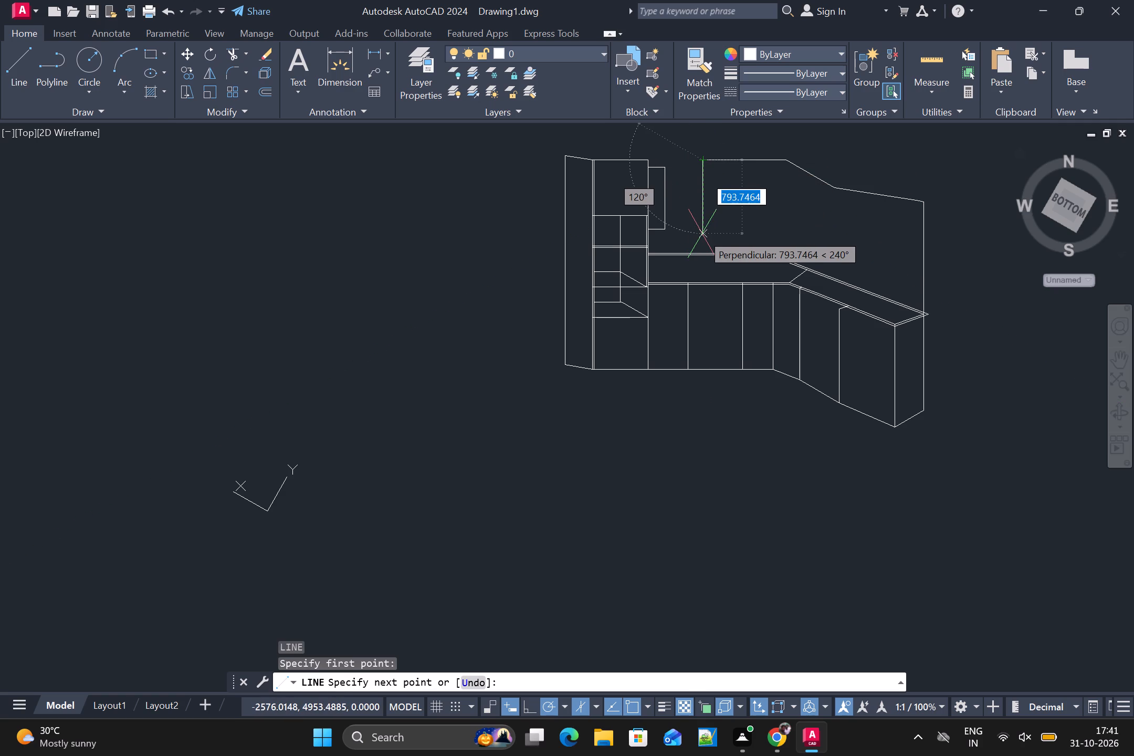
type("800")
key("Return")
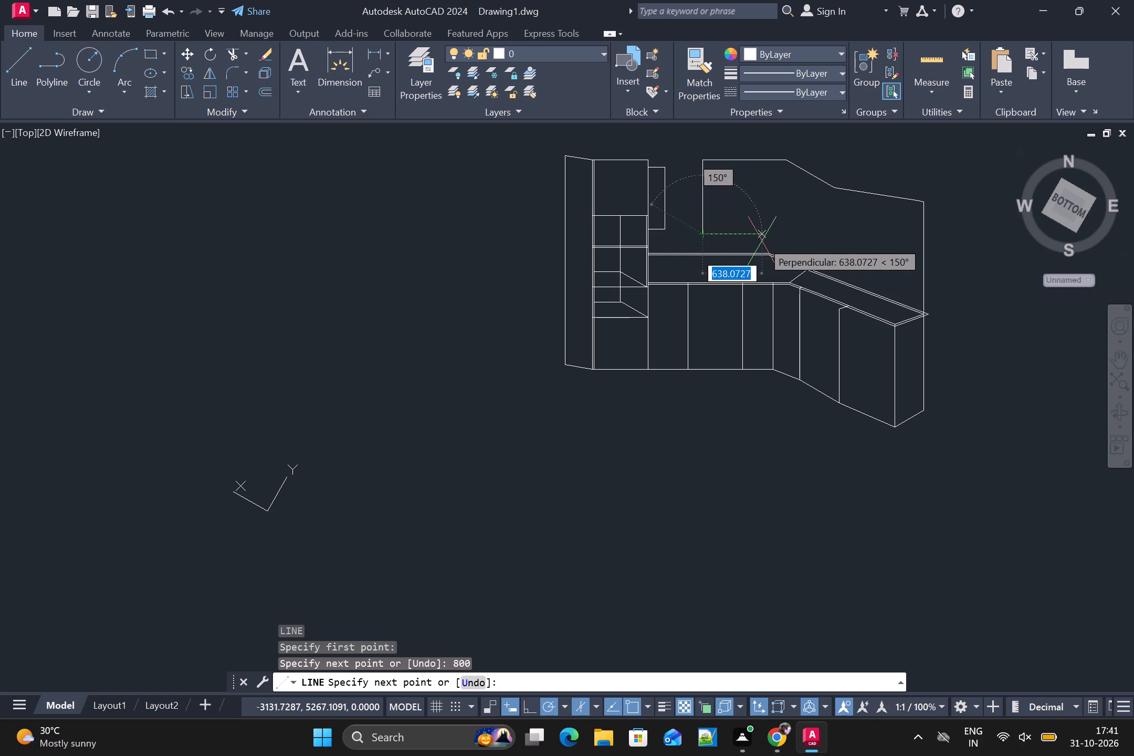
type("900")
key("Return")
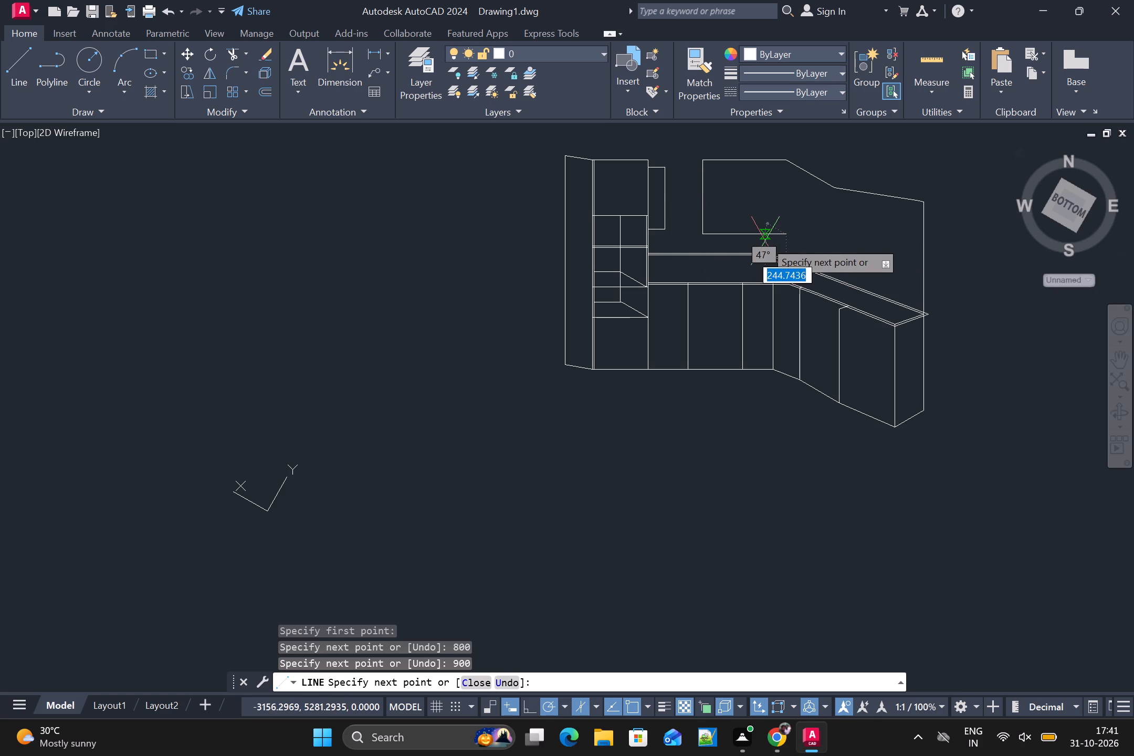
left_click(784, 162)
key("space")
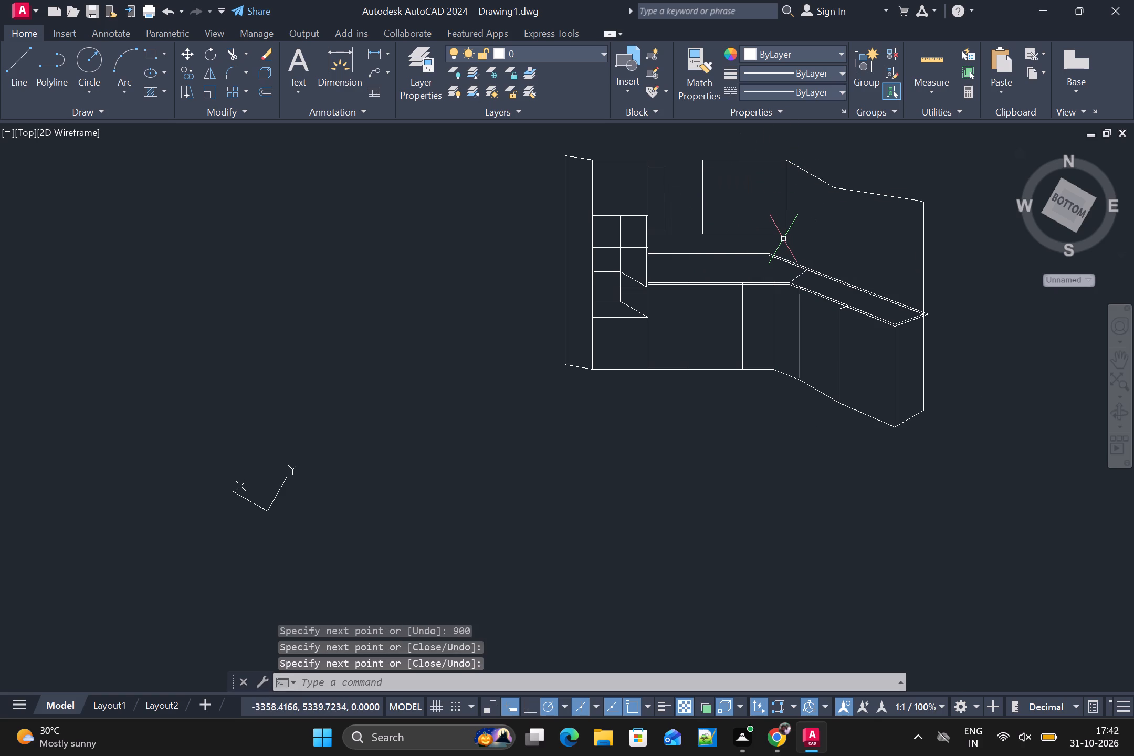
Draw a polyline for the angled wall cabinets' bottom edge: 600 diagonally from the front face's lower corner, continuing to the far vertical edge.
key("p")
key("l")
key("Return")
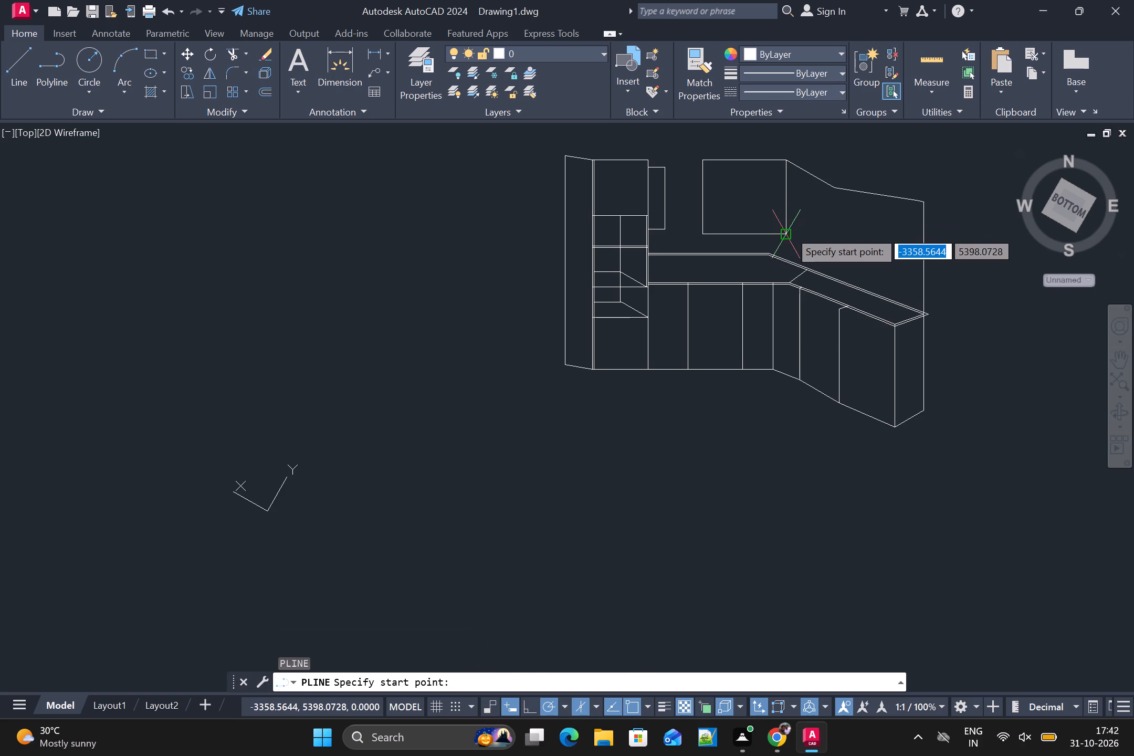
left_click(789, 234)
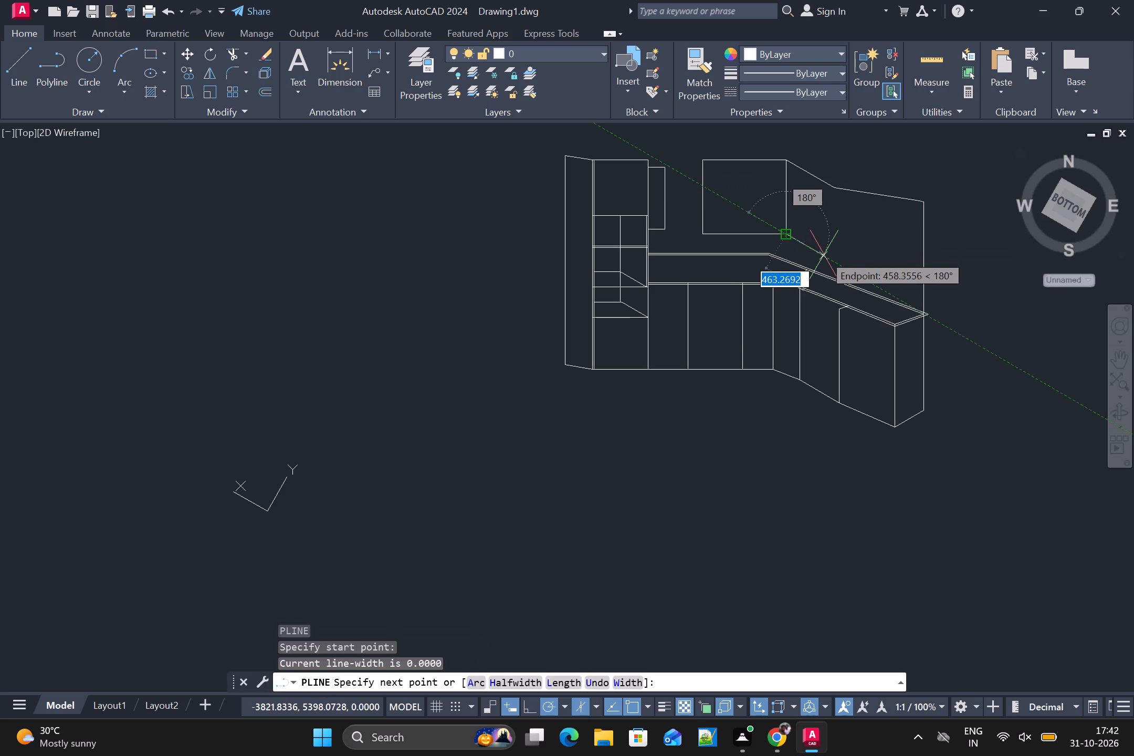
type("60")
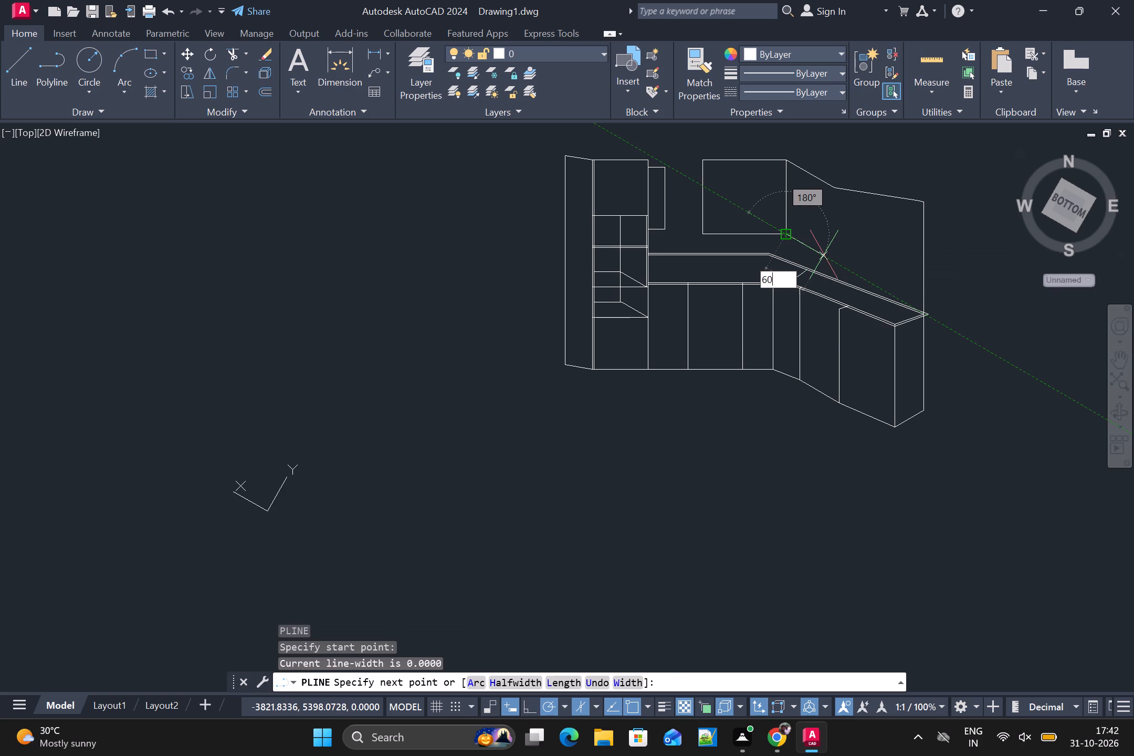
key("0")
key("Return")
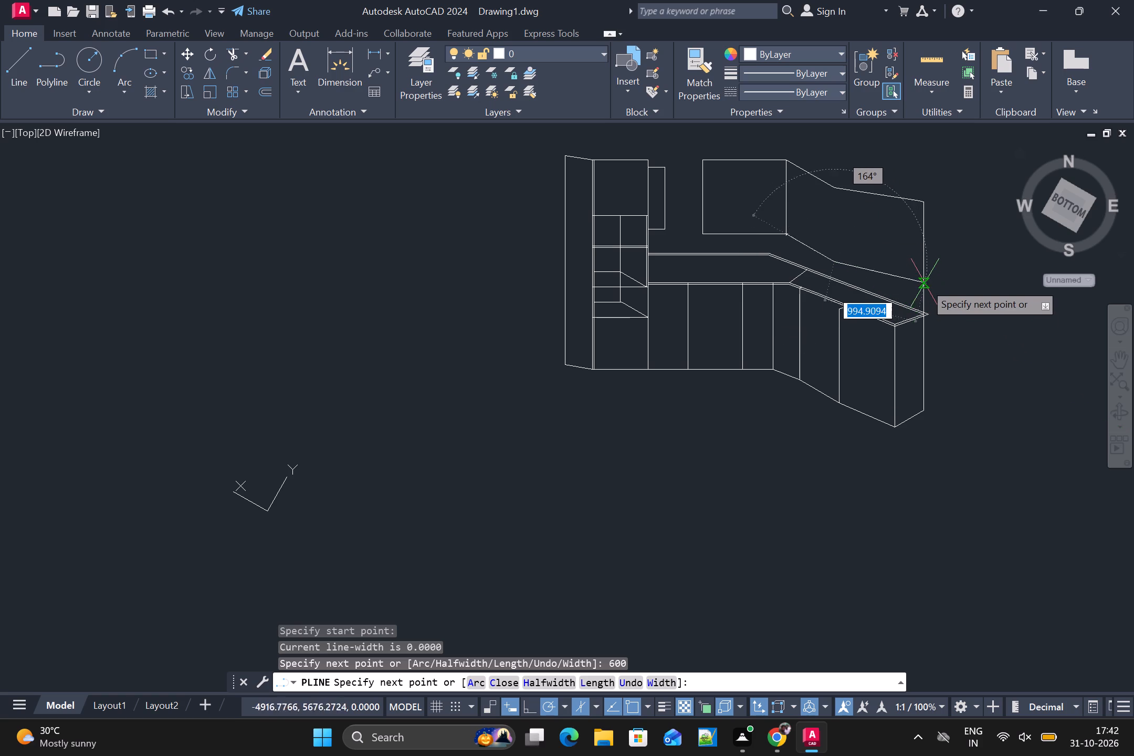
scroll(922, 279, "up", 2)
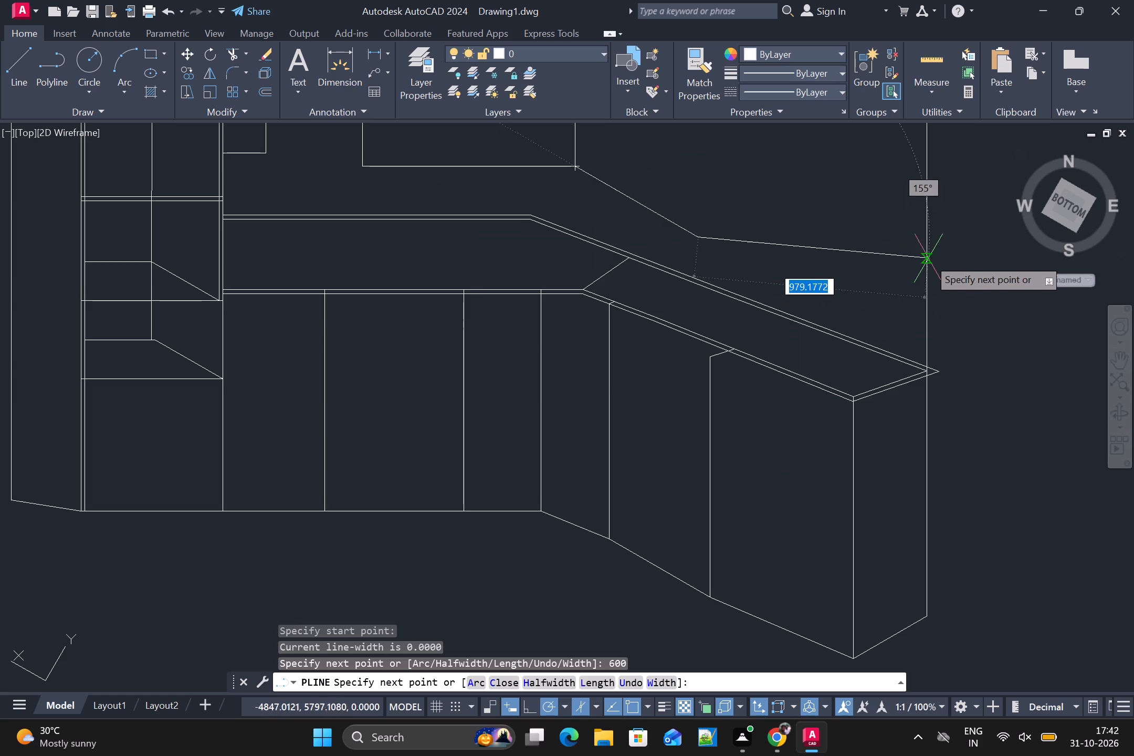
left_click(932, 238)
scroll(932, 241, "down", 3)
key("space")
Trim the far vertical line between the wall cabinets' bottom edge and the countertop, cleaning up the lower corner.
middle_click_drag(914, 242, 906, 215)
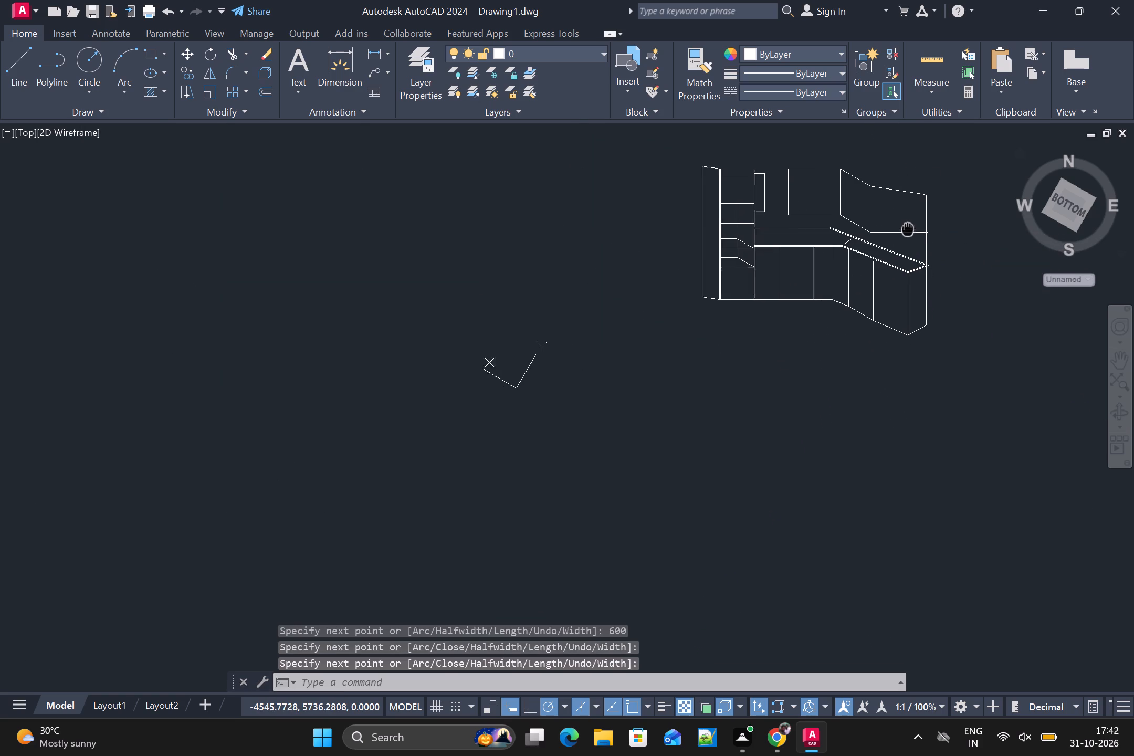
middle_click_drag(906, 215, 906, 210)
key("Escape")
key("t")
key("r")
key("space")
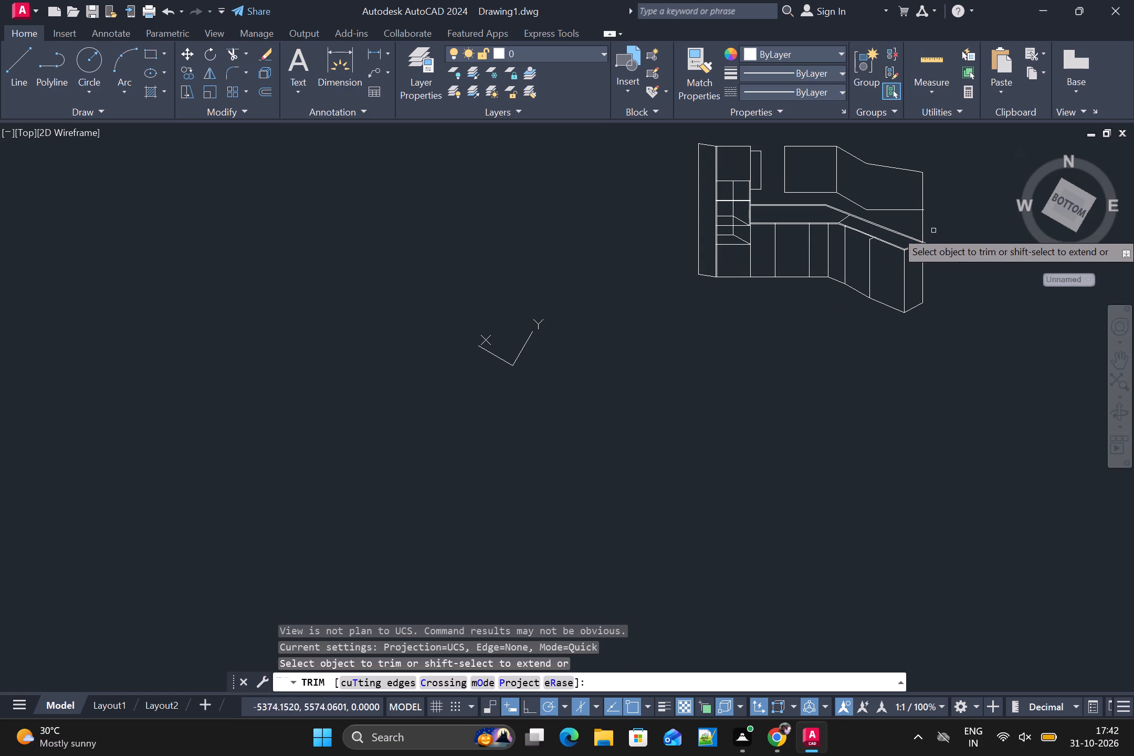
left_click_drag(921, 225, 899, 224)
scroll(925, 222, "up", 4)
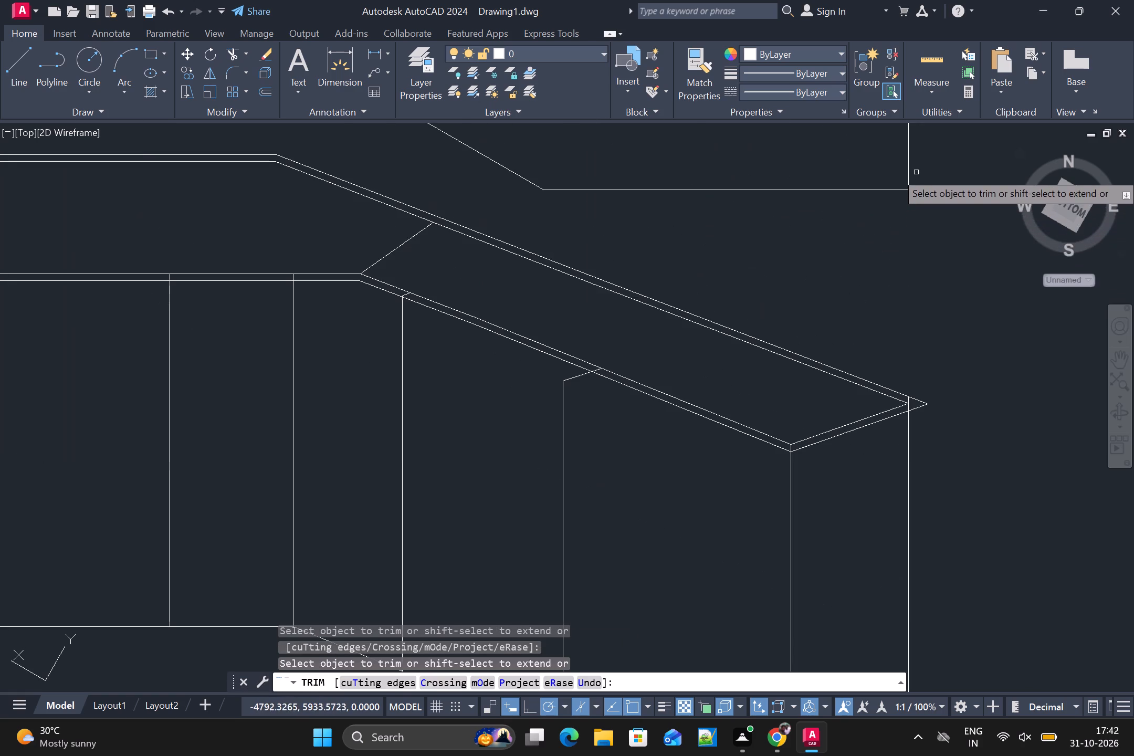
left_click_drag(917, 172, 911, 199)
left_click_drag(915, 185, 915, 197)
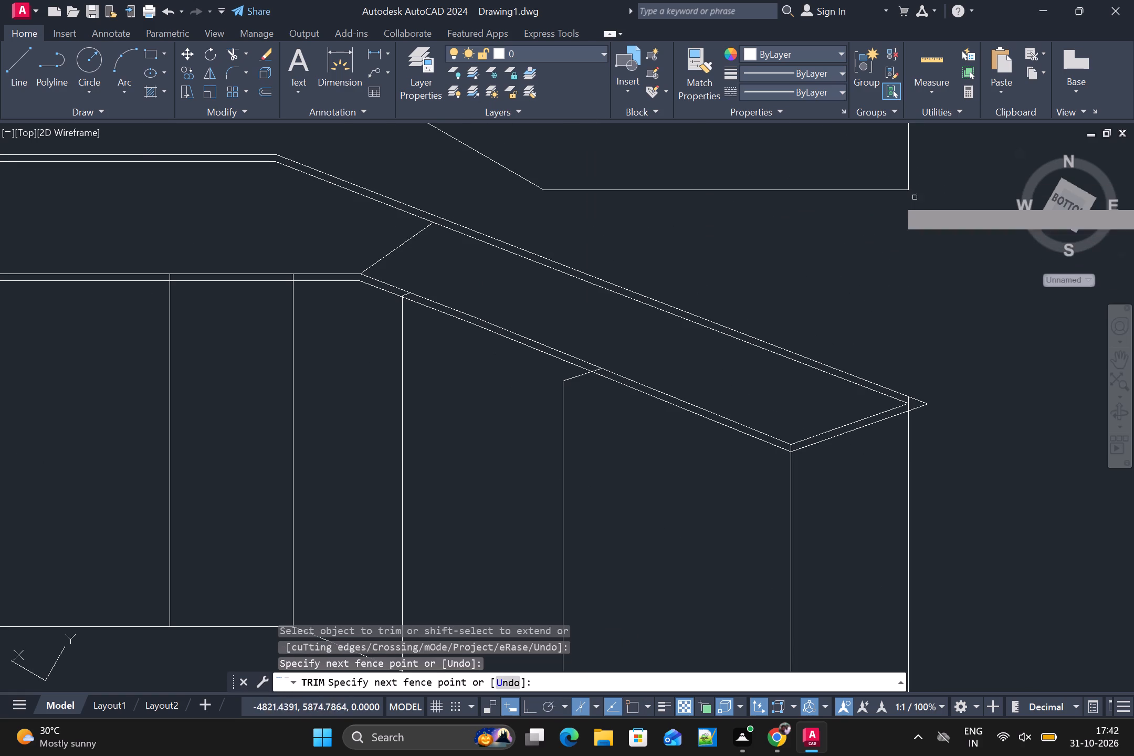
scroll(922, 213, "down", 4)
middle_click_drag(949, 292, 943, 275)
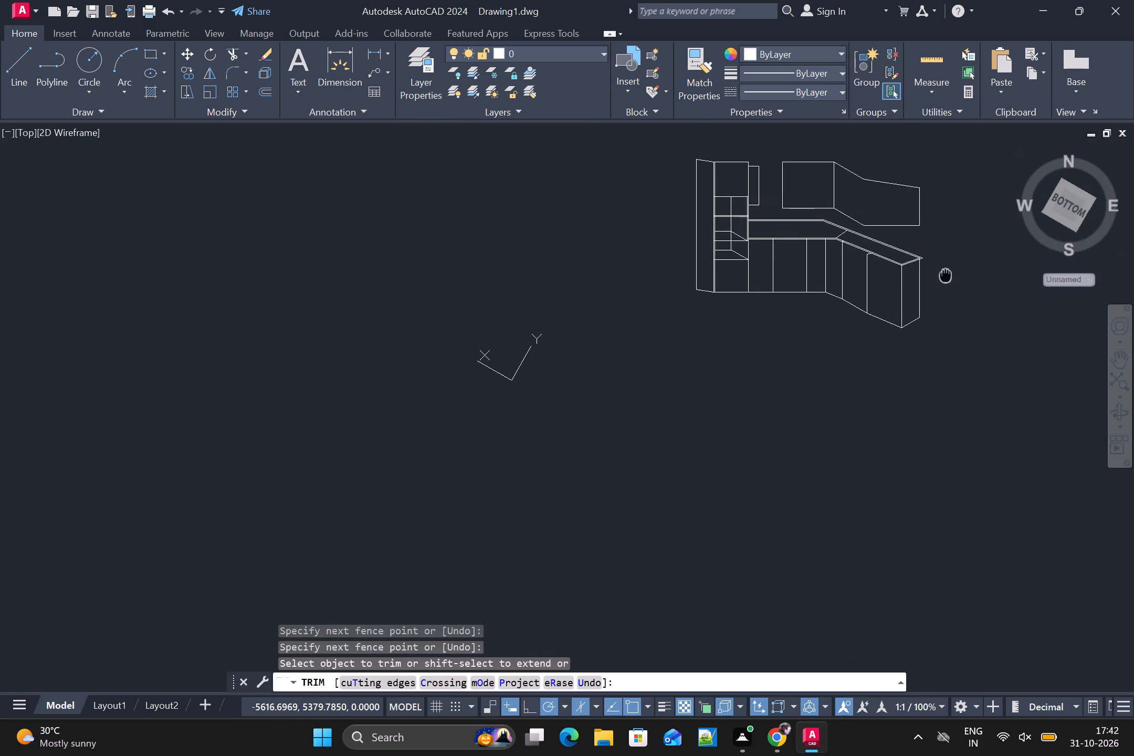
middle_click_drag(943, 275, 912, 274)
key("l")
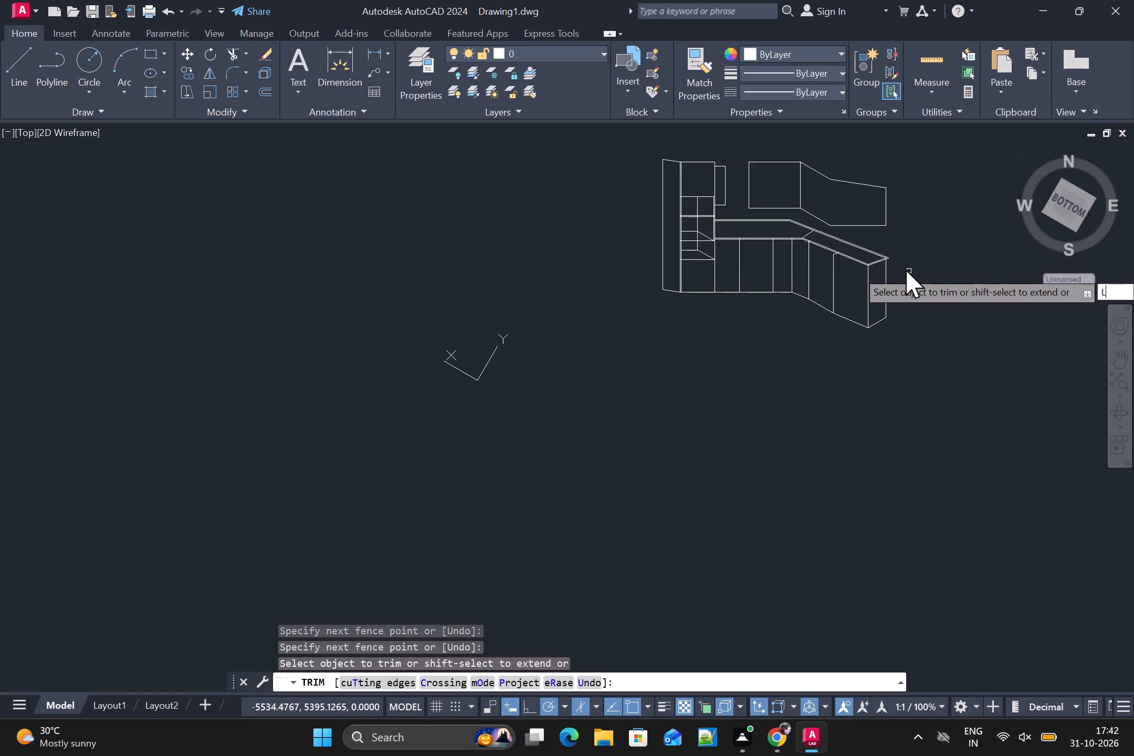
key("Return")
key("Escape")
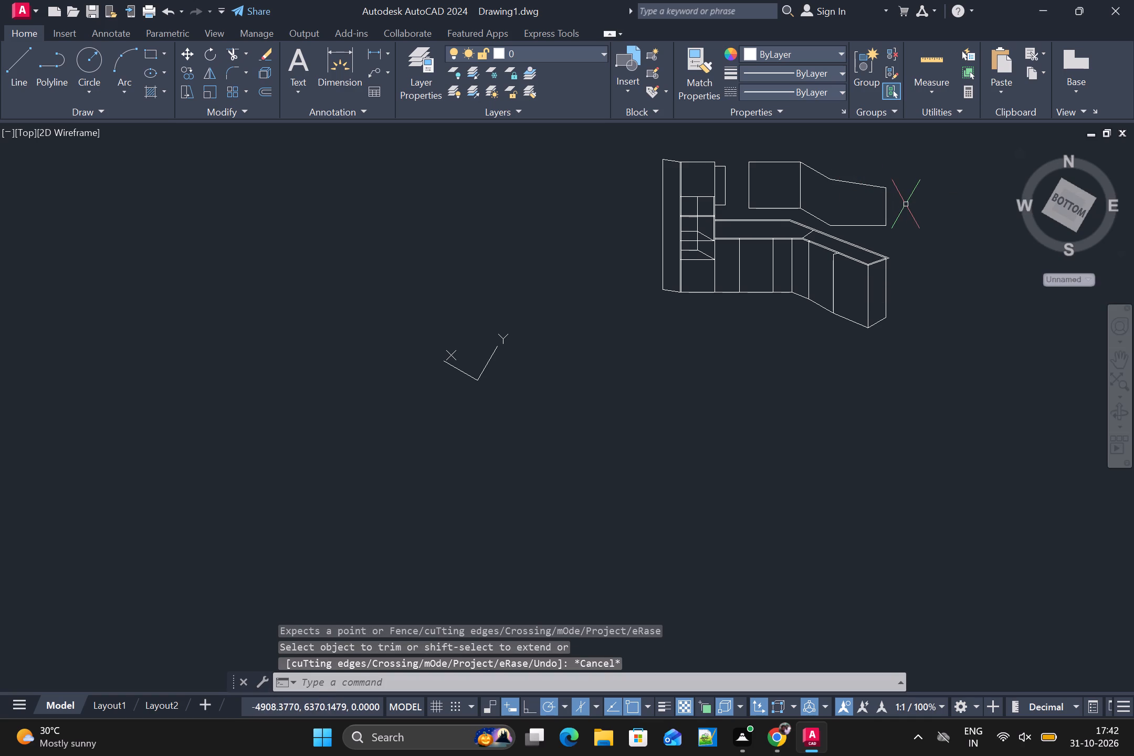
Draw a vertical line joining the lower and upper bends of the angled wall cabinets.
key("l")
key("Return")
left_click(826, 225)
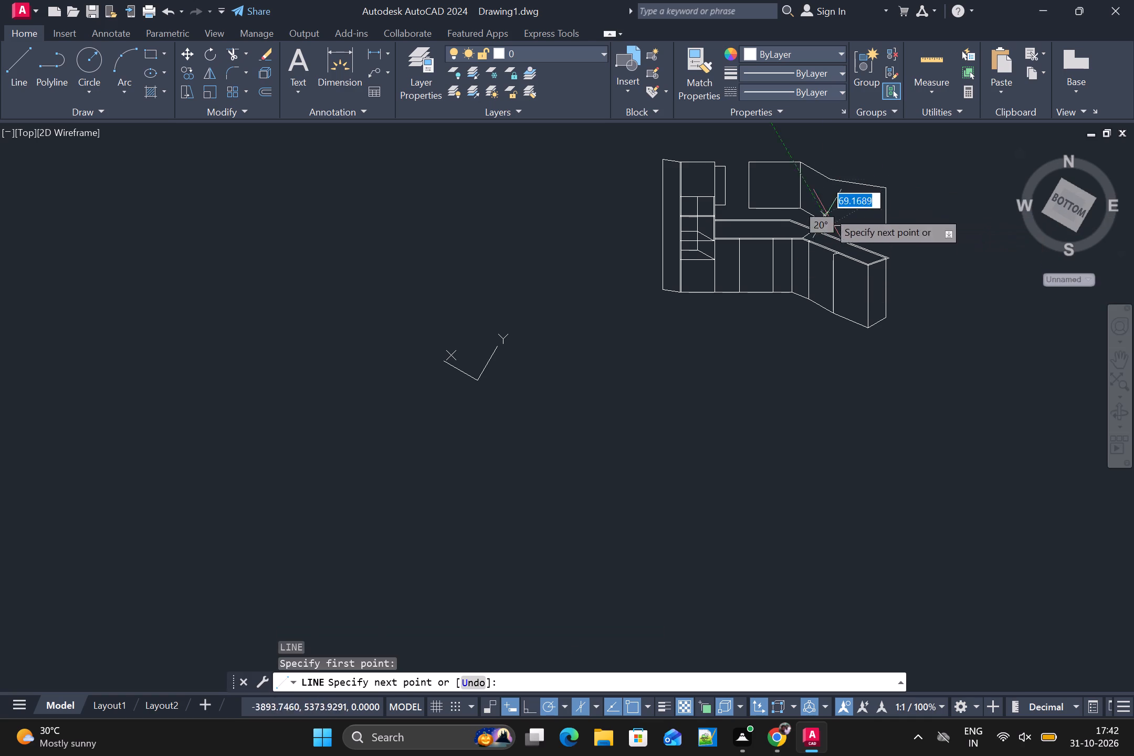
left_click(831, 175)
key("space")
Offset the wall cabinets' top polyline slightly downward using the Through option.
scroll(851, 212, "down", 1)
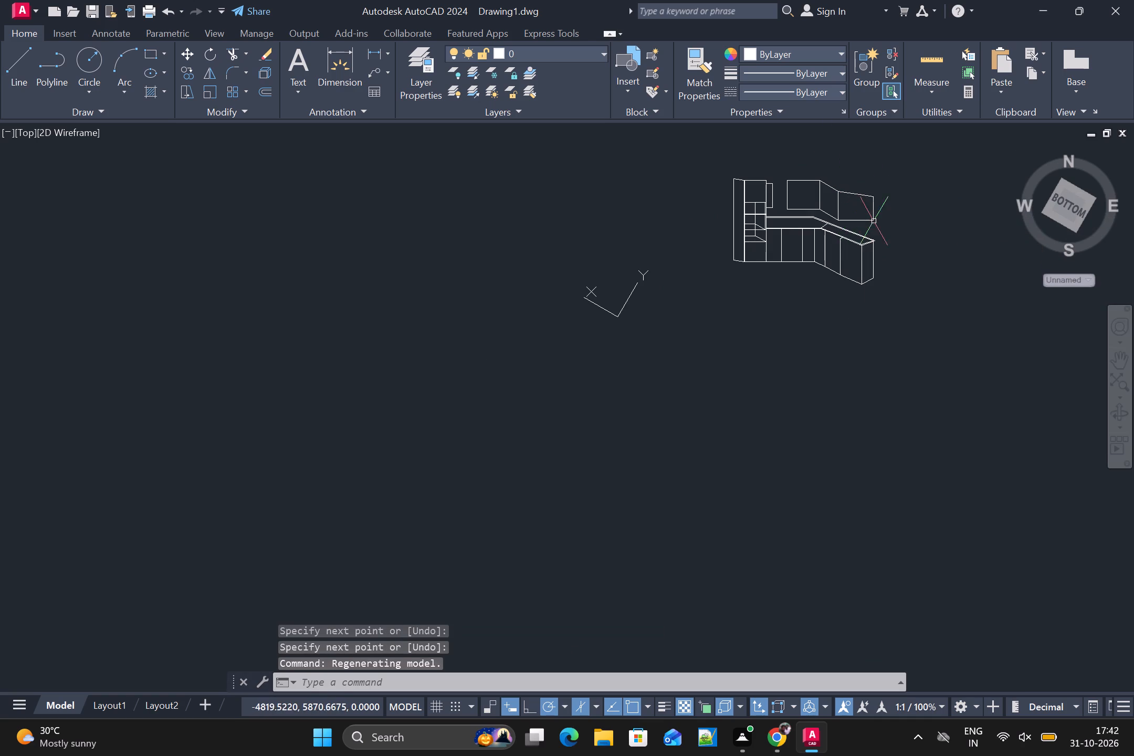
scroll(874, 220, "up", 1)
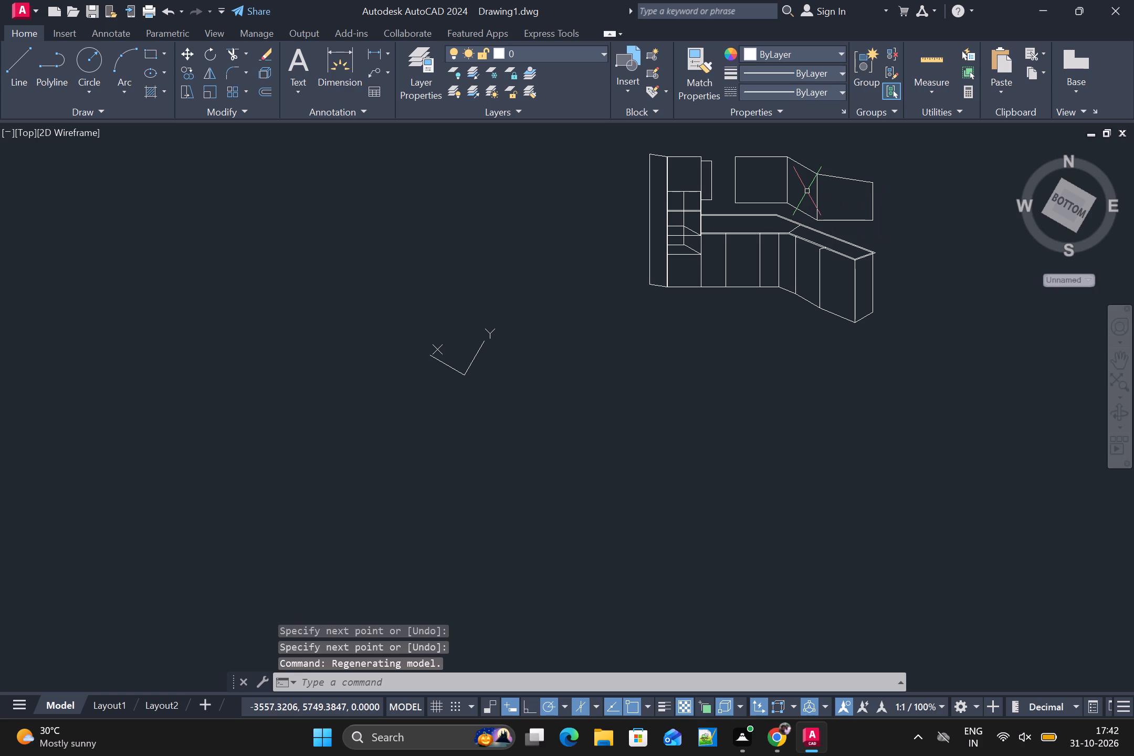
scroll(794, 184, "up", 1)
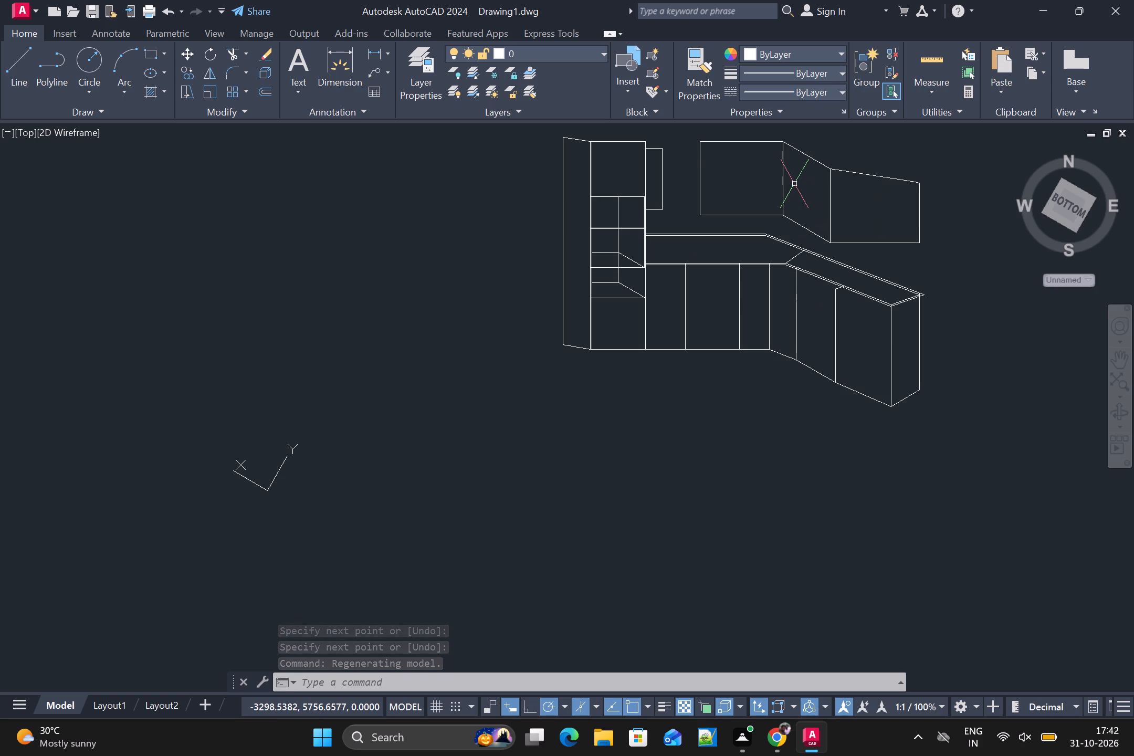
key("Escape")
type("O")
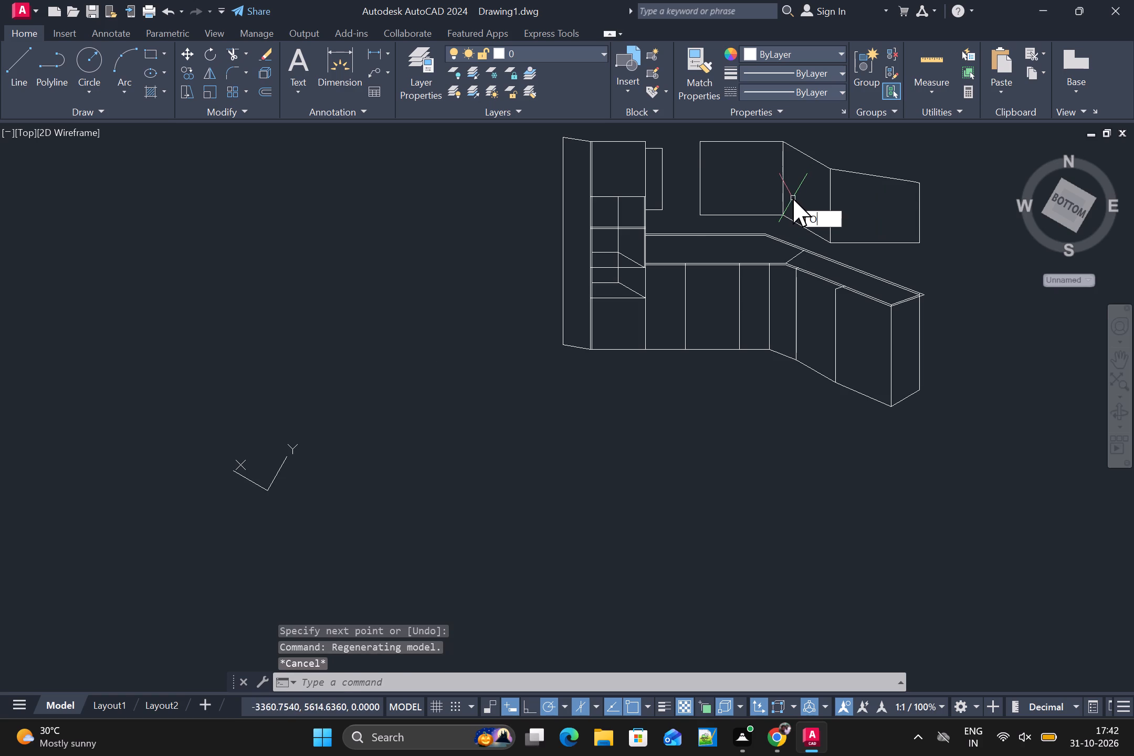
key("space")
type("T")
key("space")
left_click(766, 141)
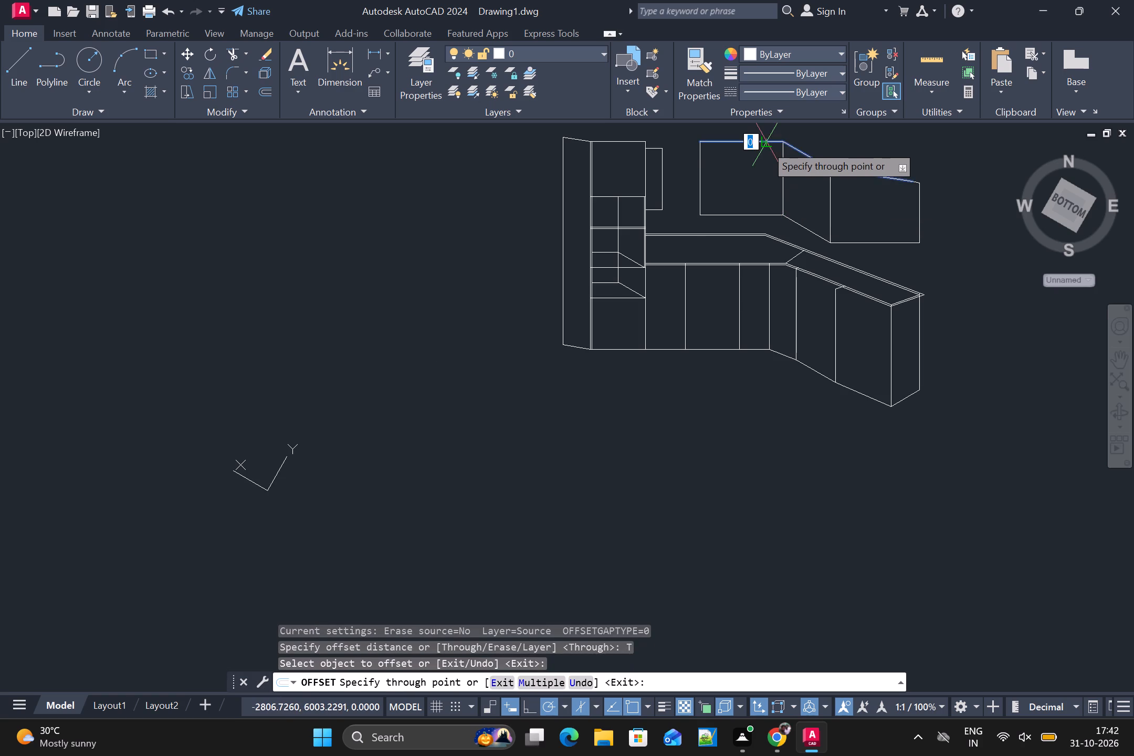
scroll(764, 151, "up", 2)
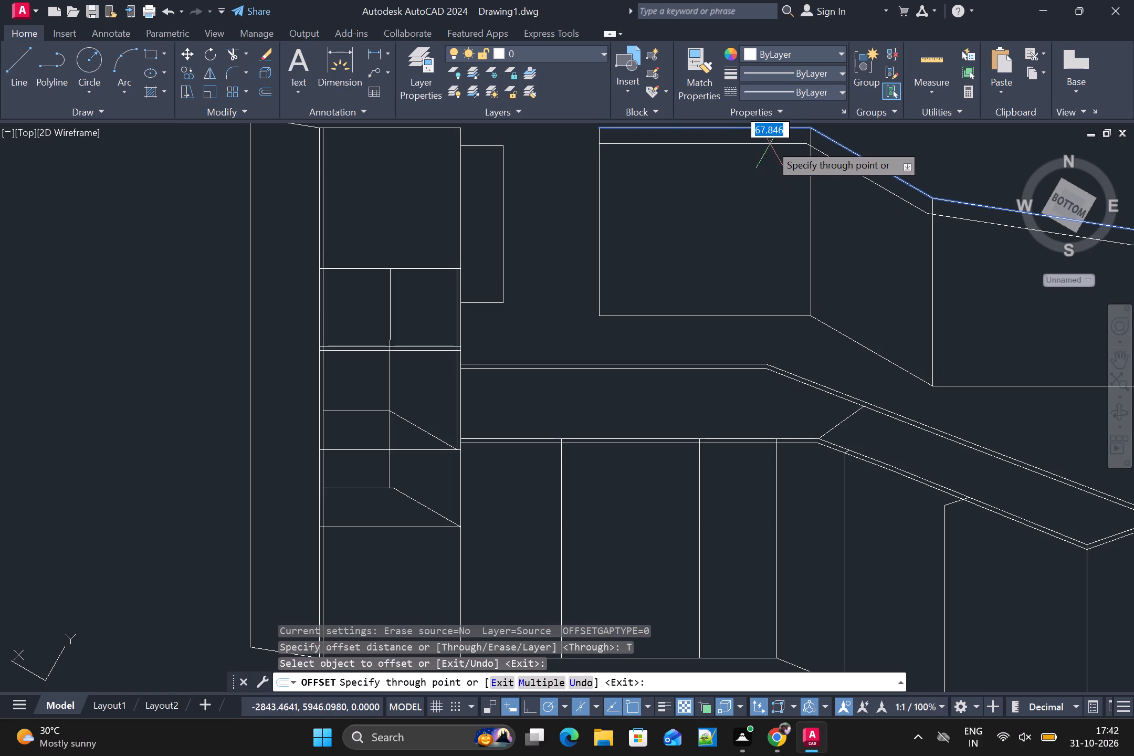
left_click(771, 138)
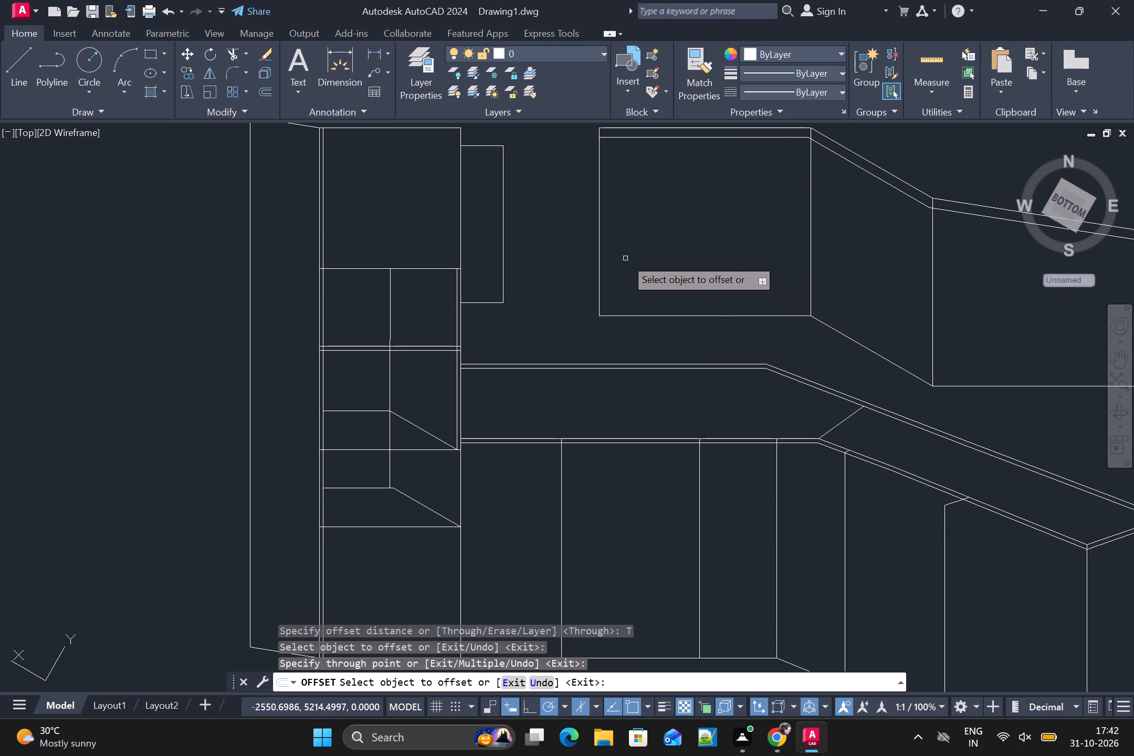
scroll(627, 259, "down", 1)
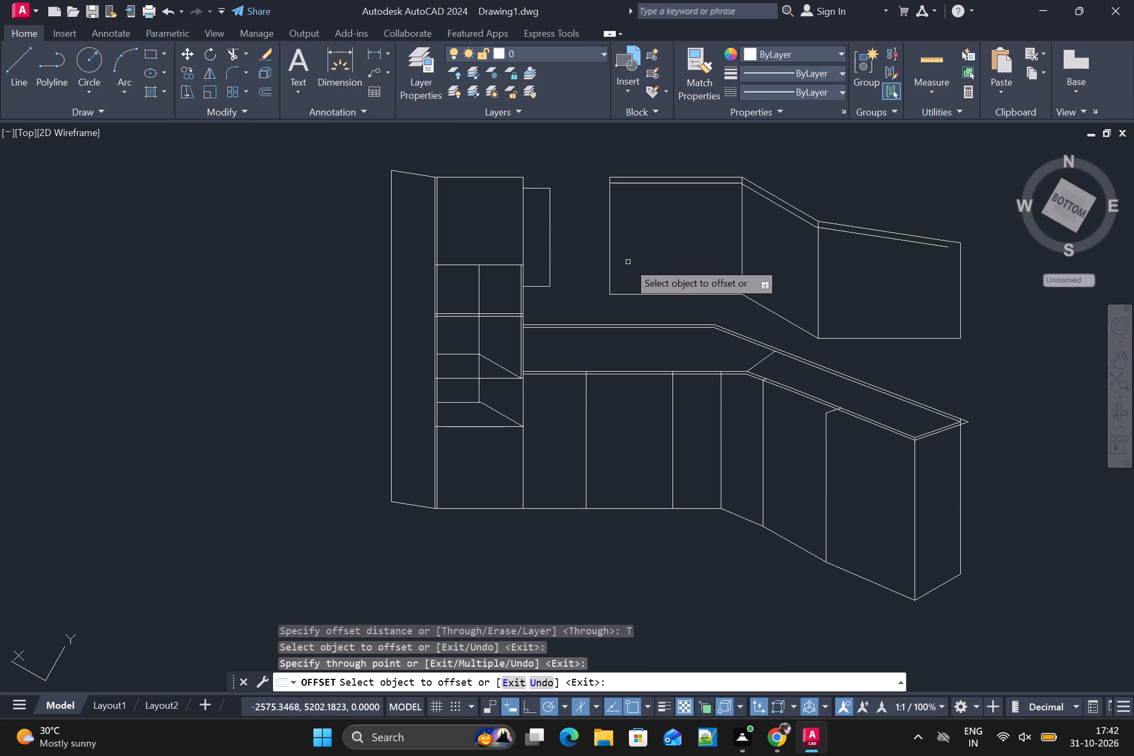
key("Escape")
Draw a vertical divider near the left side of the first wall cabinet, from its top edge to its bottom edge.
type("L")
key("space")
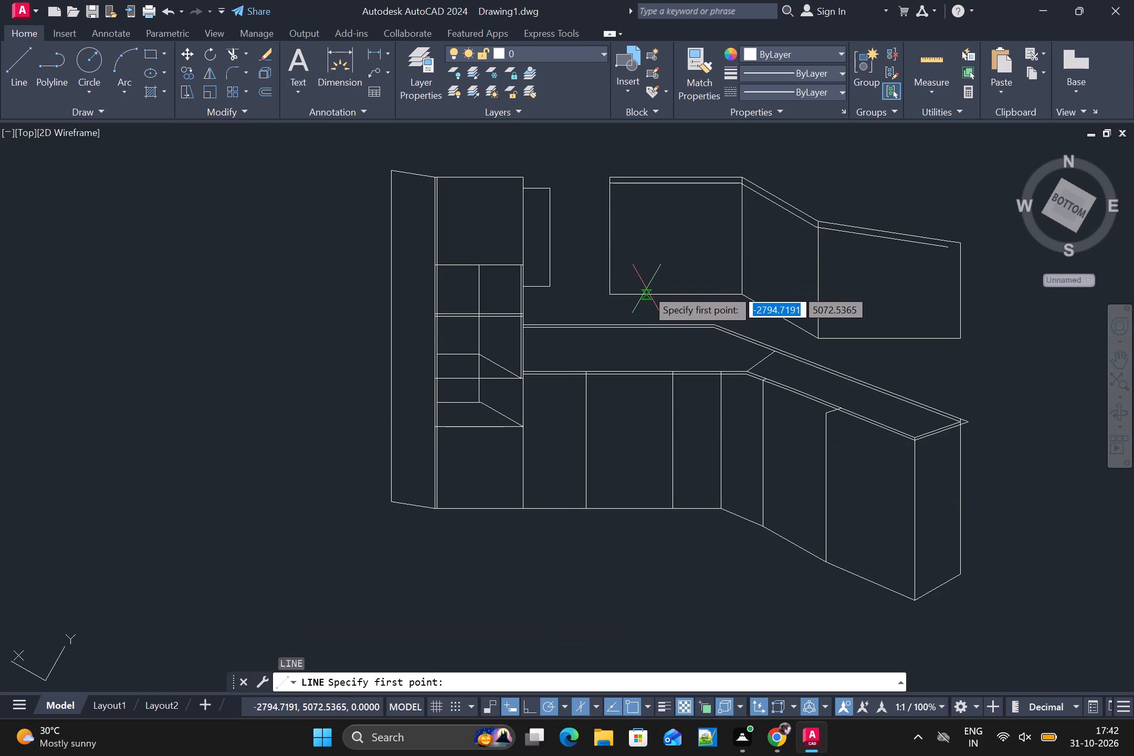
left_click(641, 178)
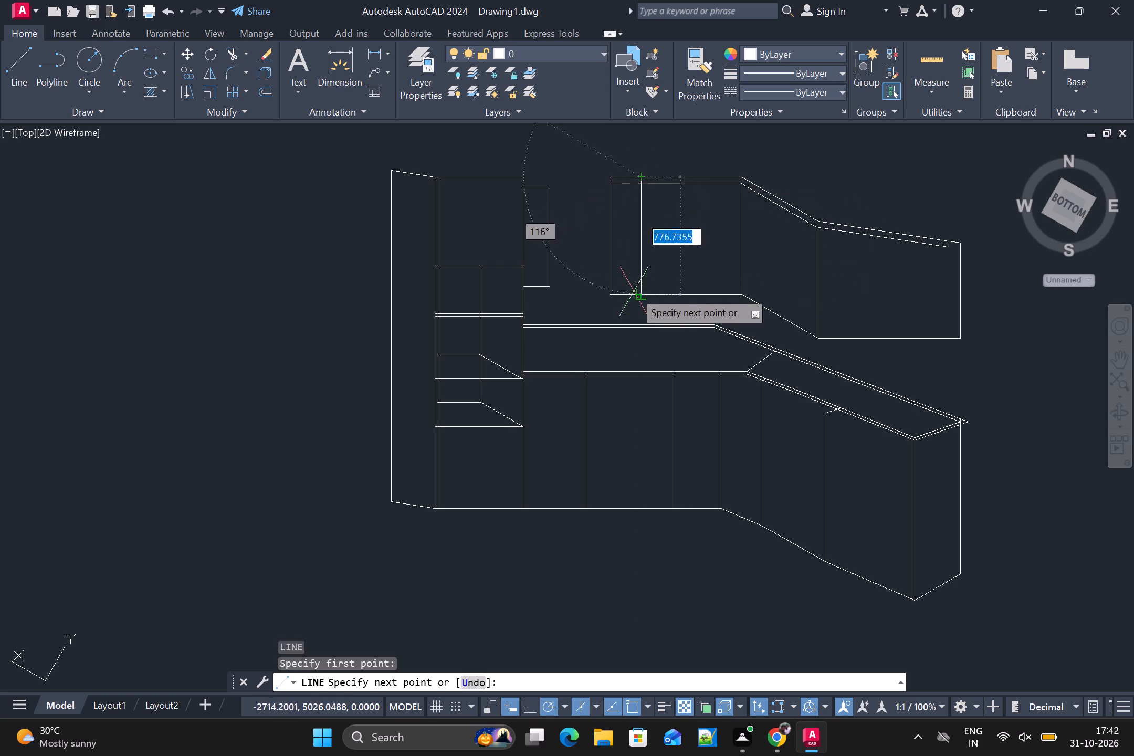
left_click(645, 294)
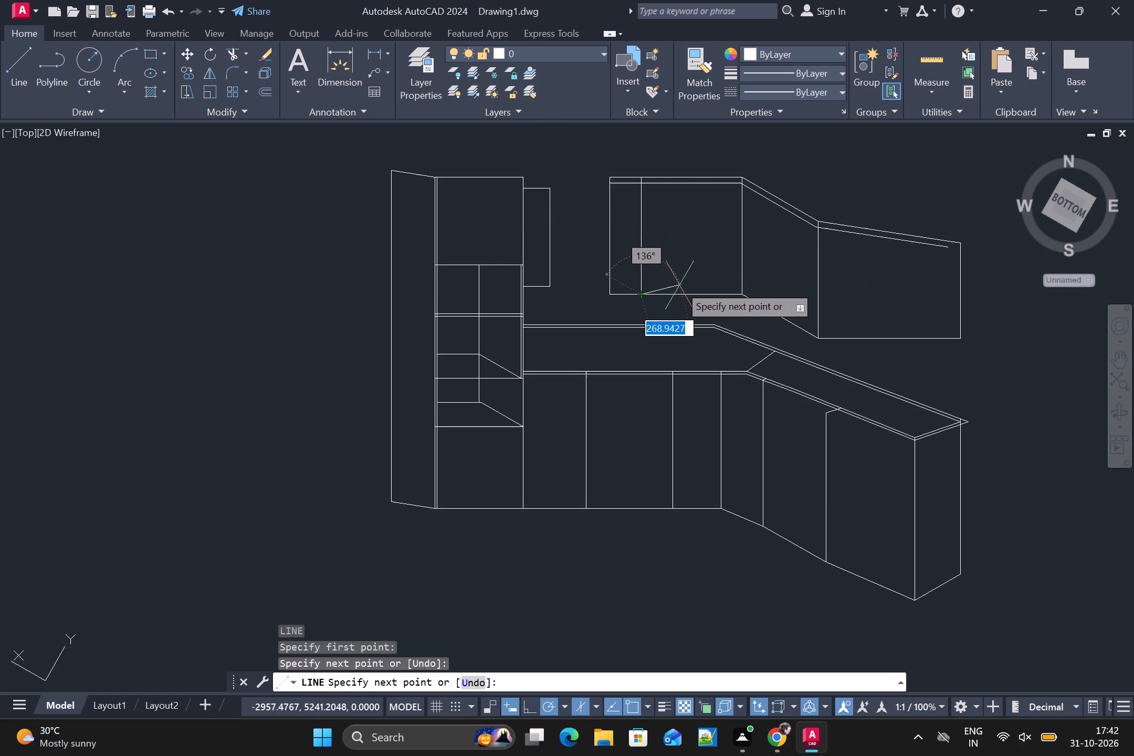
key("space")
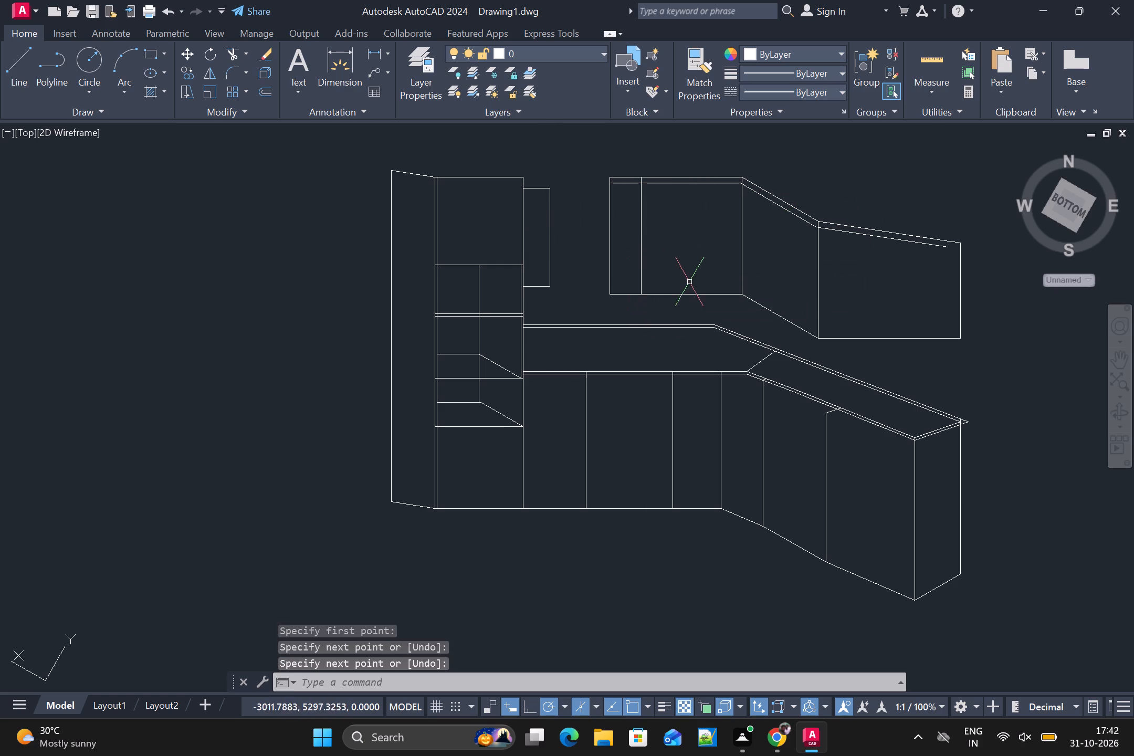
Draw a horizontal line at mid-height of the first wall cabinet, from the new divider to its right edge.
scroll(679, 277, "down", 1)
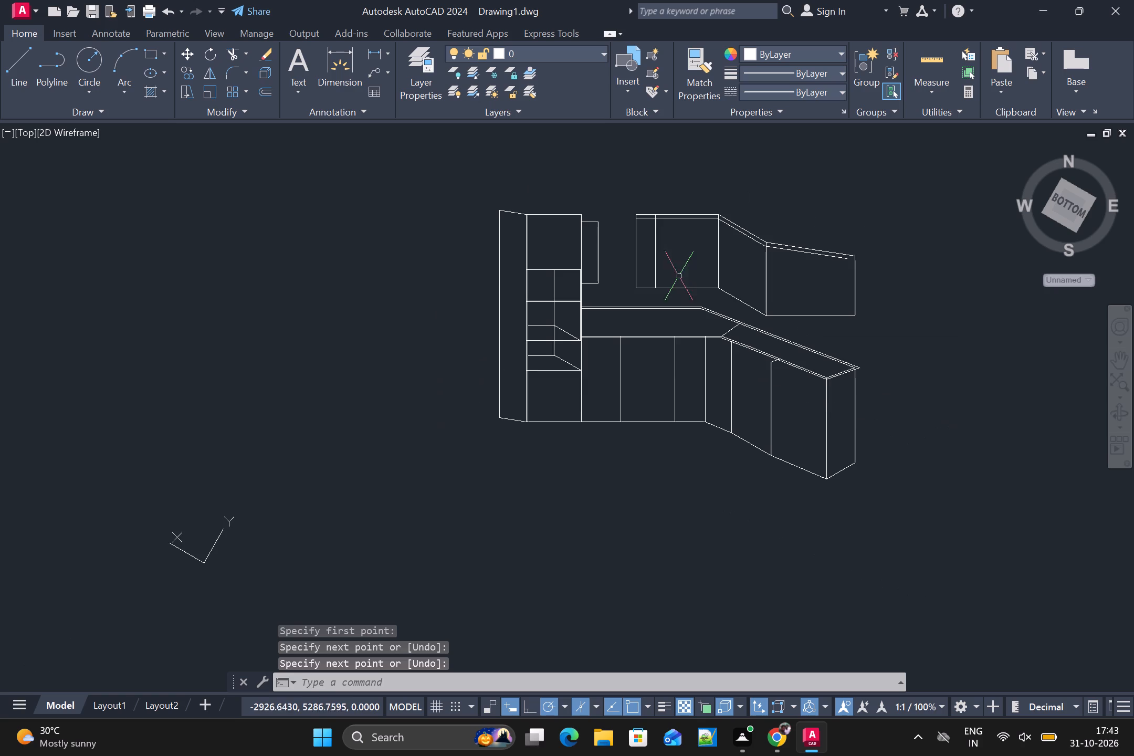
key("space")
left_click(656, 254)
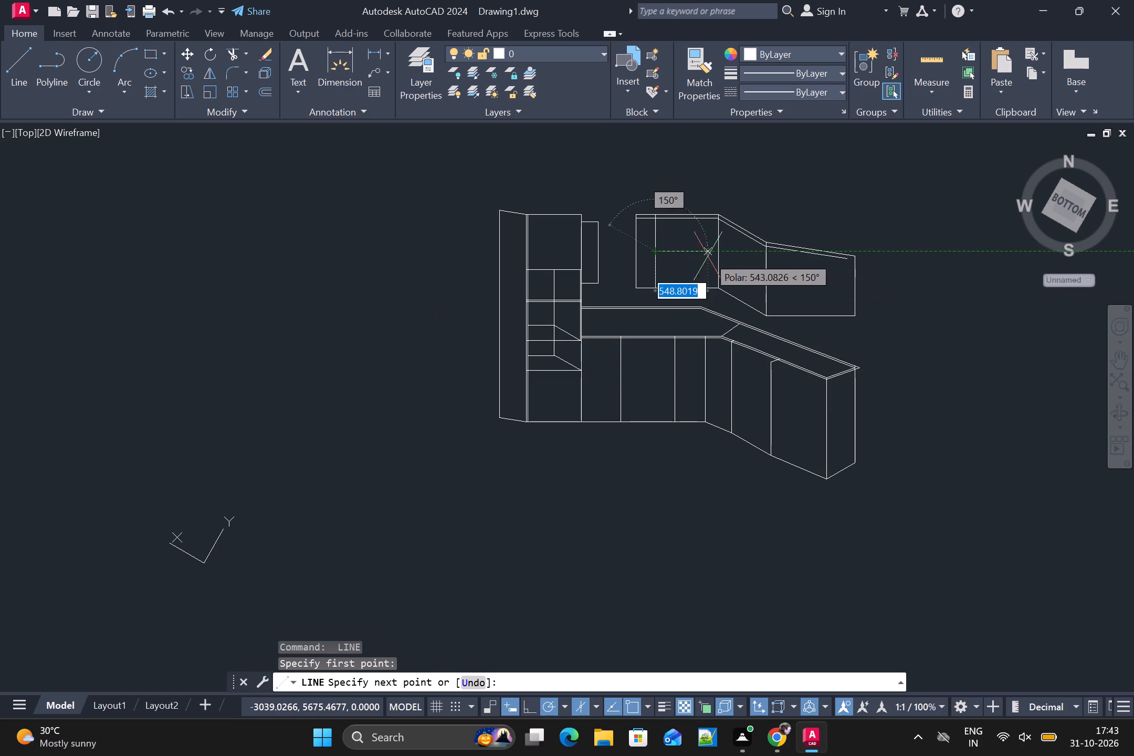
left_click(722, 256)
key("space")
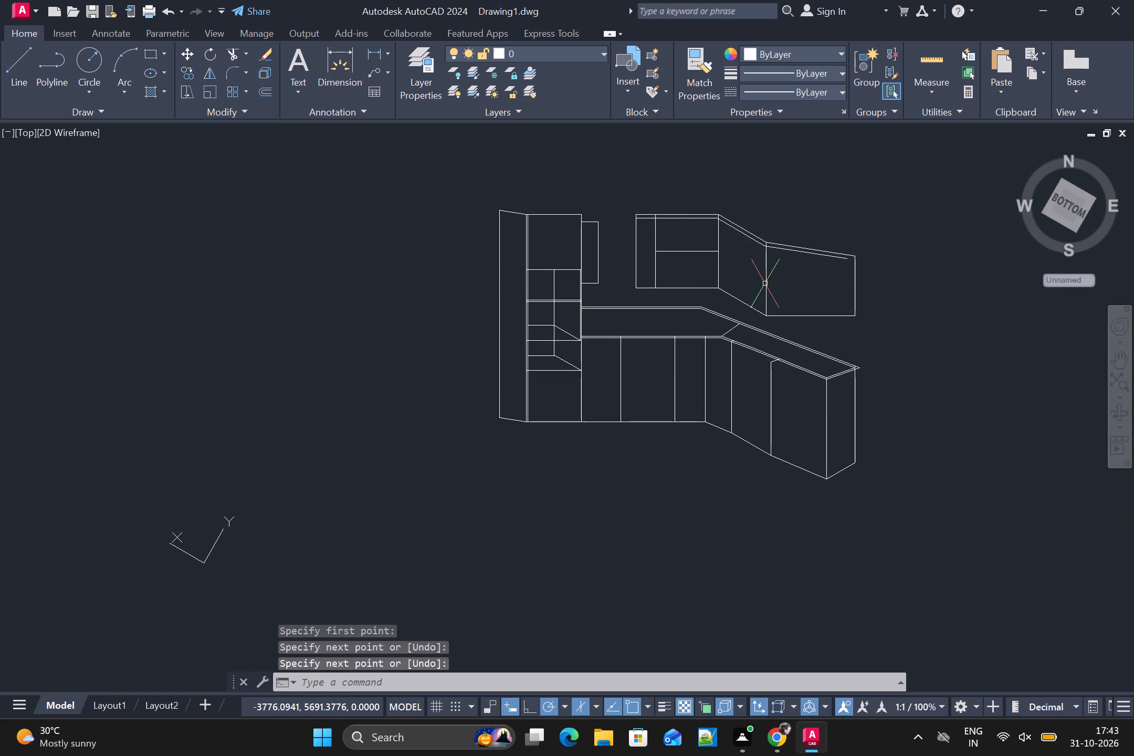
Draw a slightly sloping line across the rightmost wall cabinet at mid-height, between its two vertical edges.
key("space")
left_click_drag(768, 283, 773, 286)
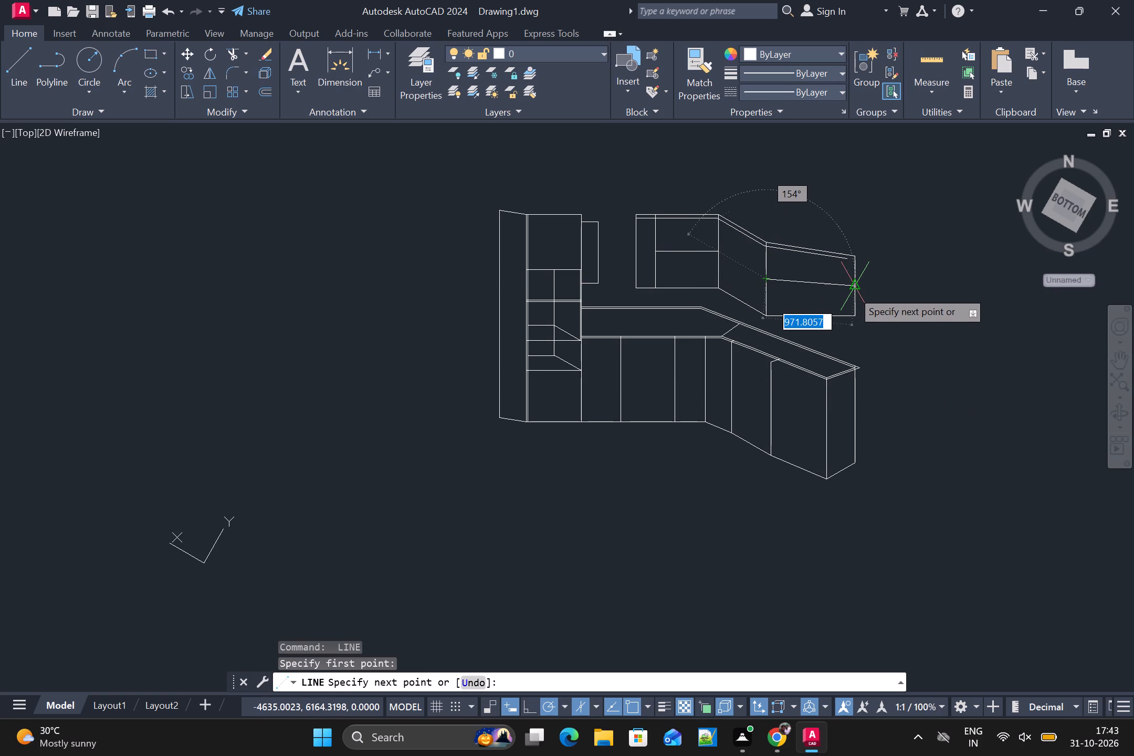
left_click(856, 290)
key("space")
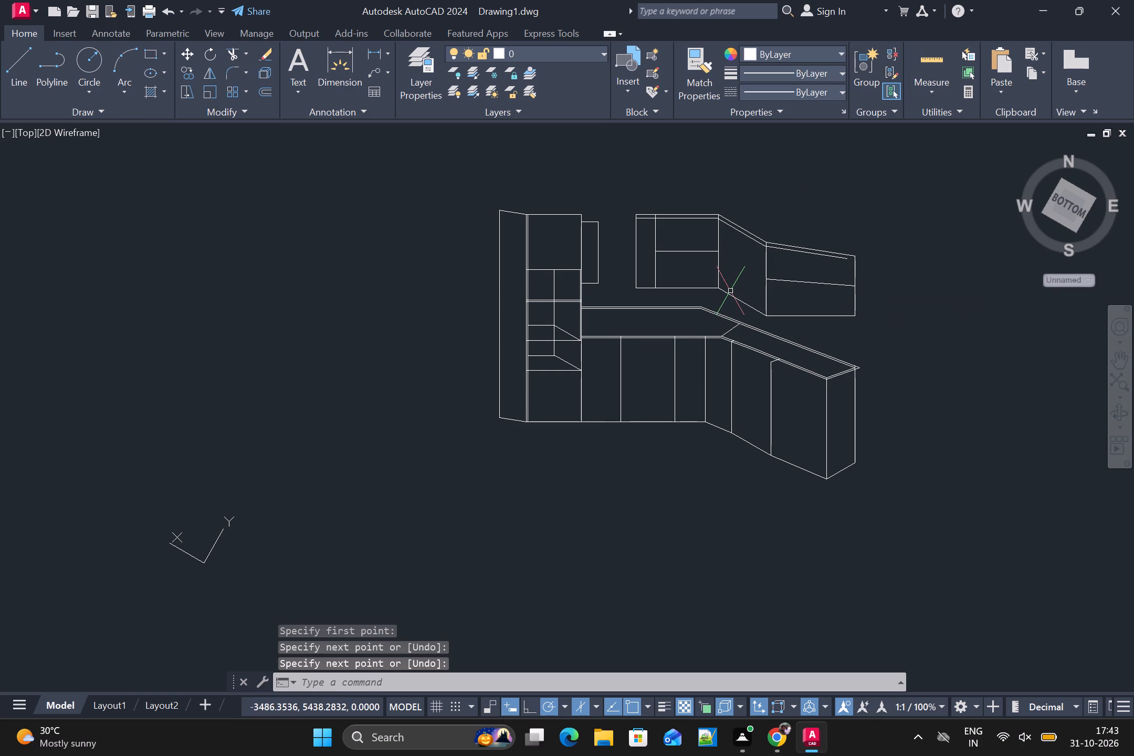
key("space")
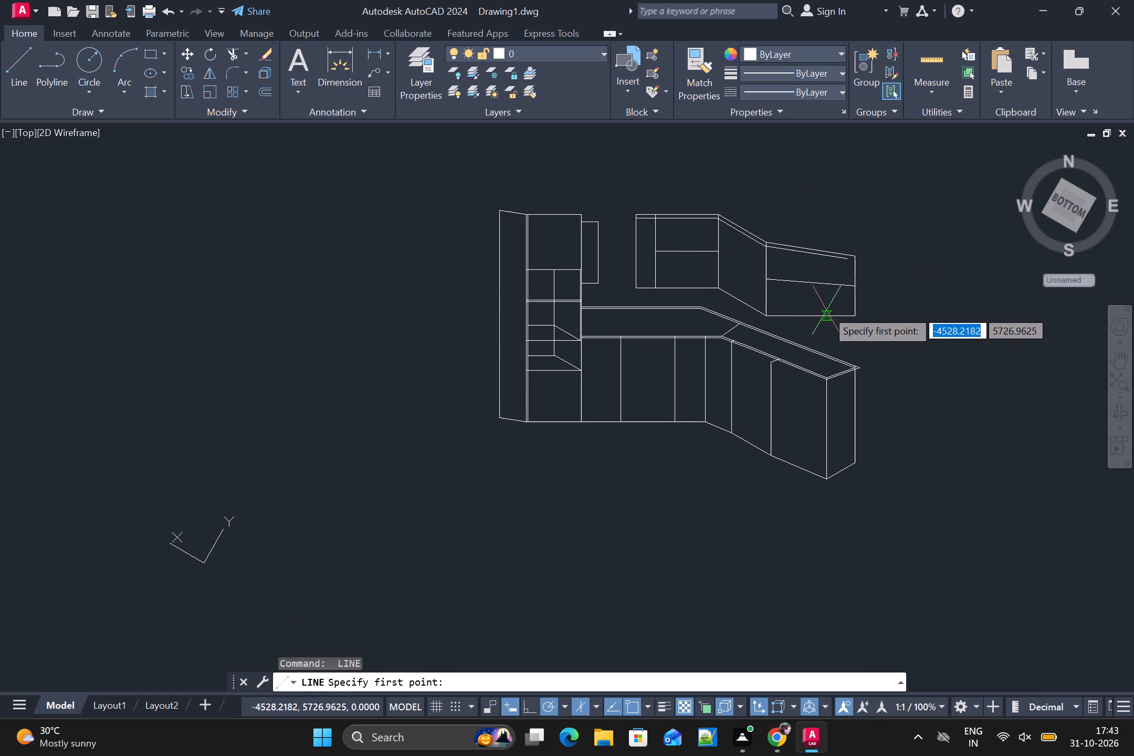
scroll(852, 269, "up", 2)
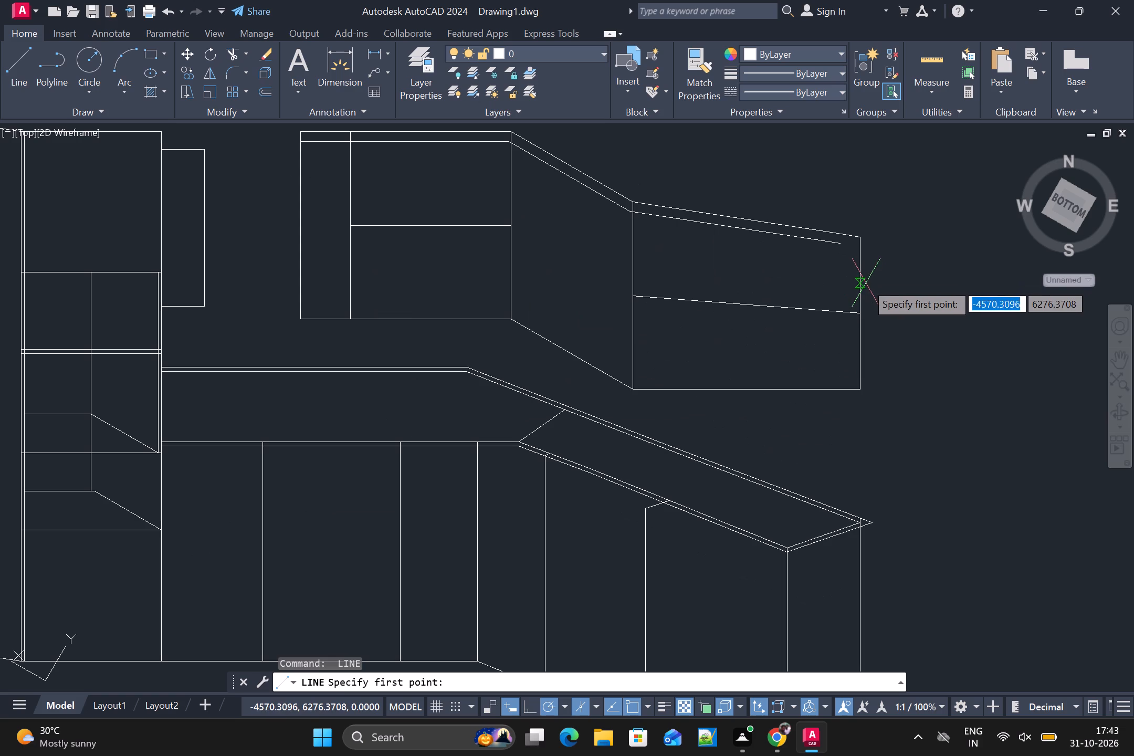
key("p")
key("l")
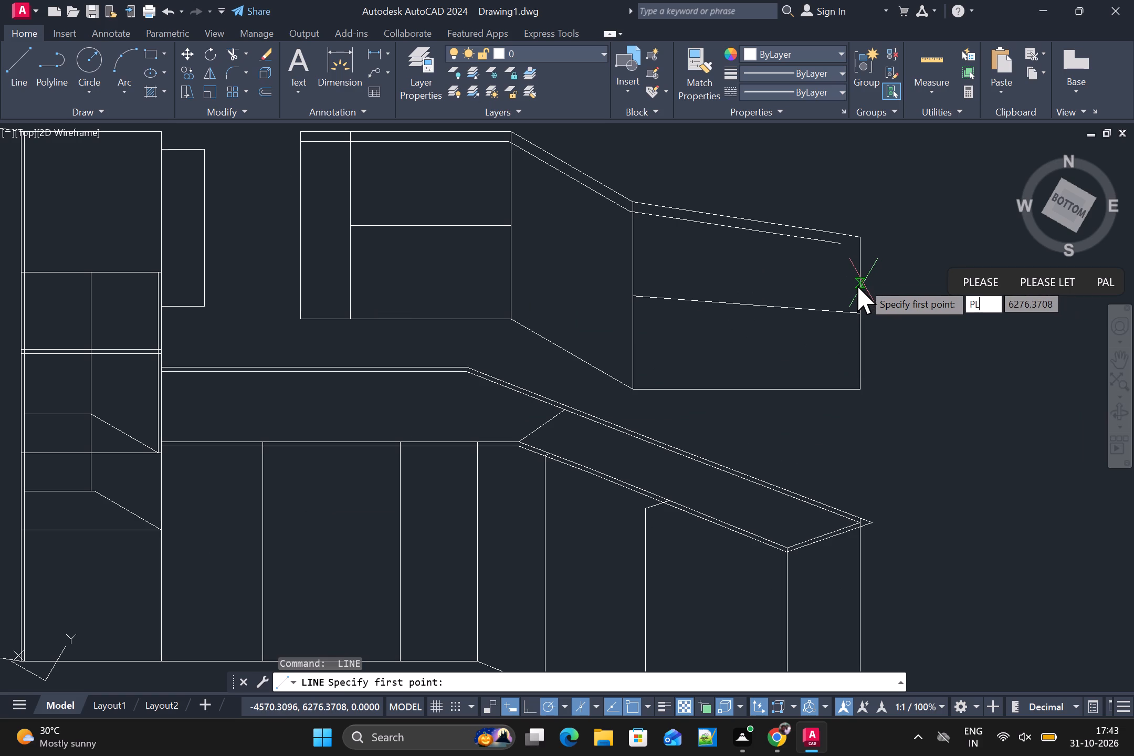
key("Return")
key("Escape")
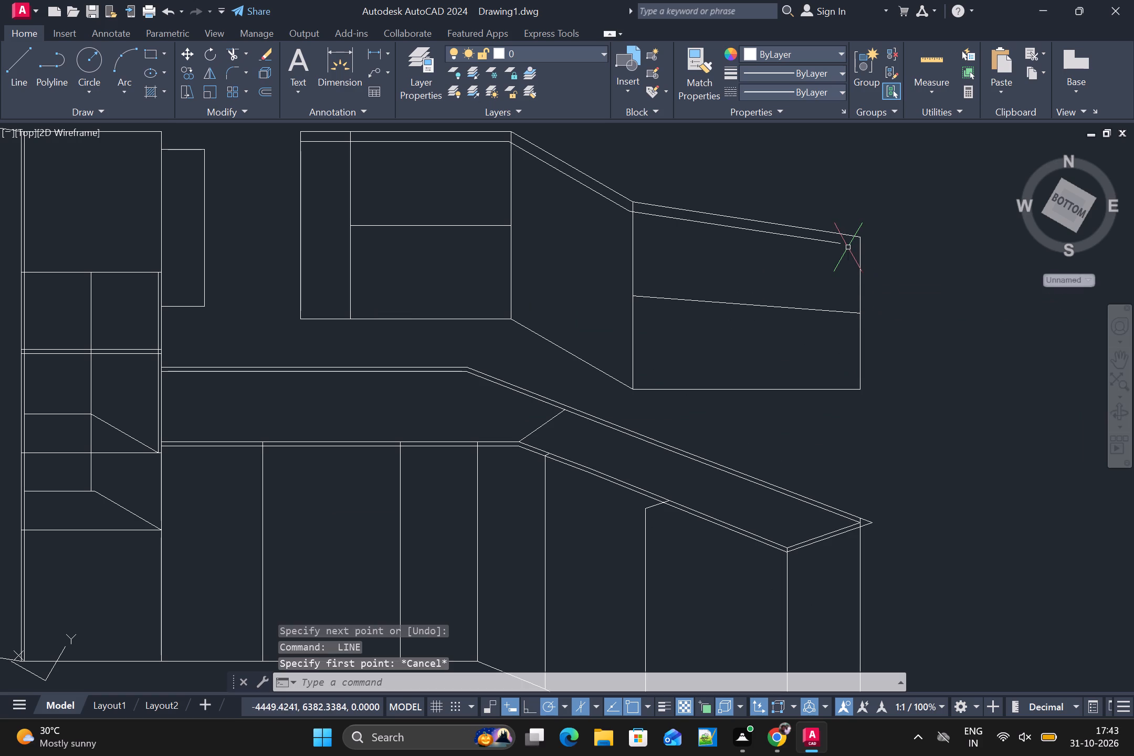
Draw a short polyline from the open end of the rightmost wall cabinet's inner top line to its right edge.
key("p")
key("l")
key("Return")
left_click(838, 248)
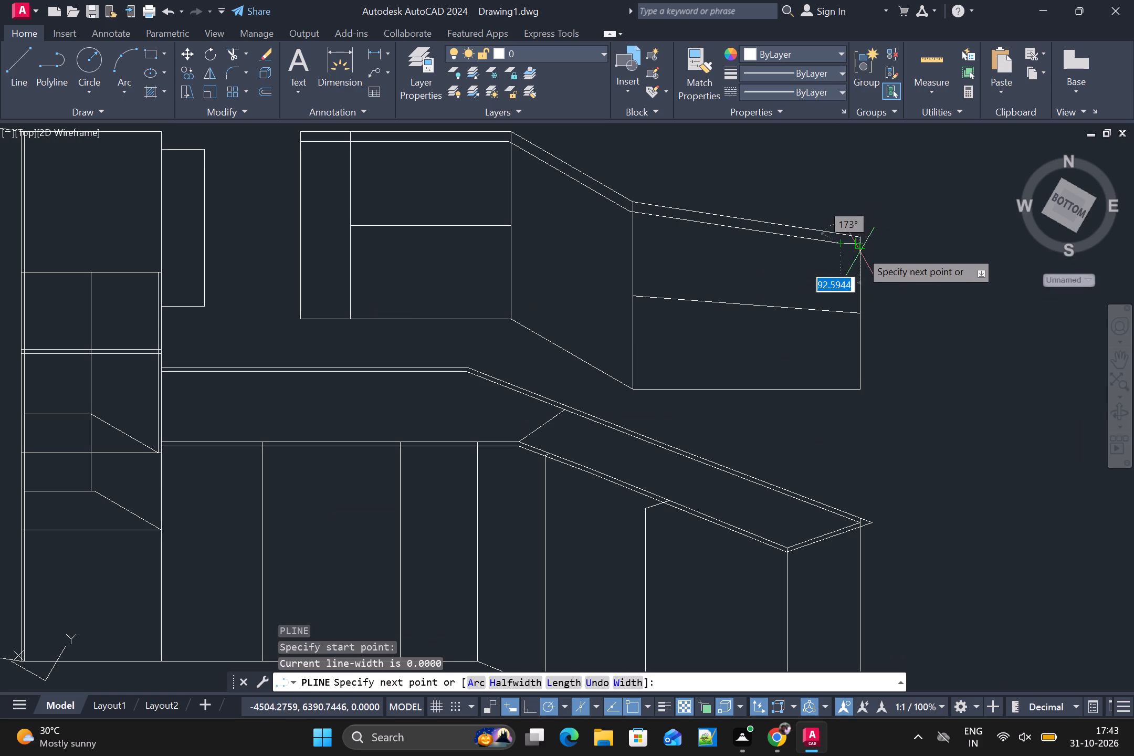
scroll(857, 250, "up", 2)
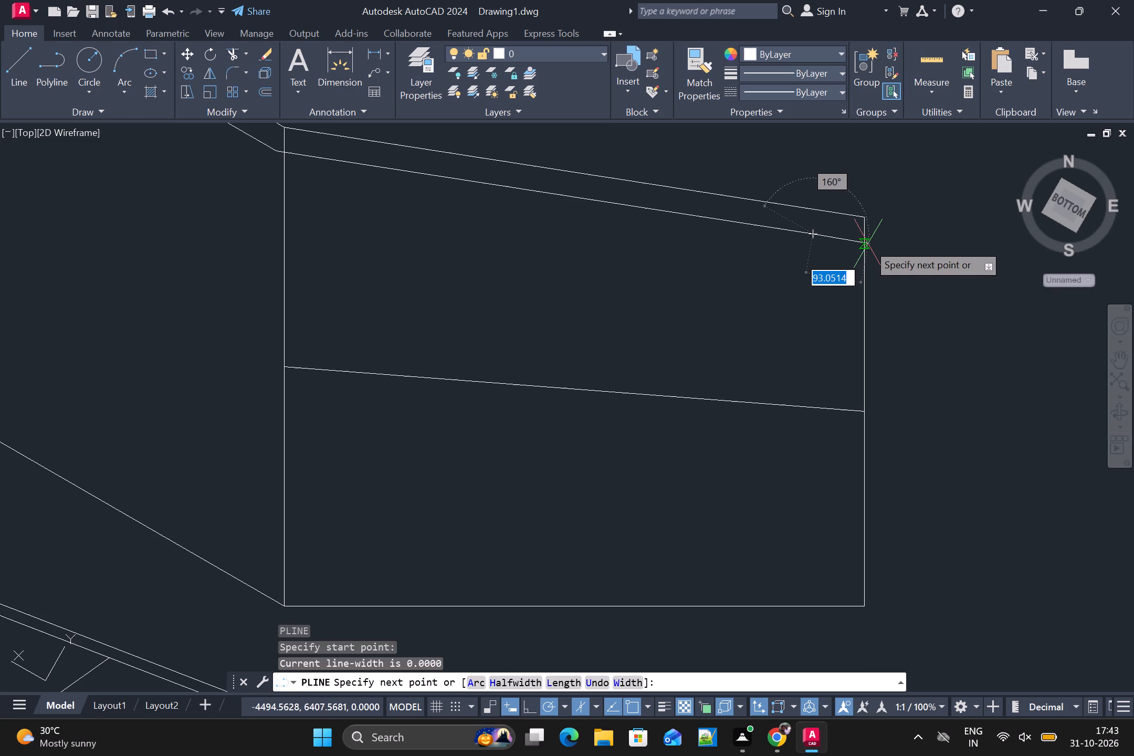
left_click(863, 241)
key("space")
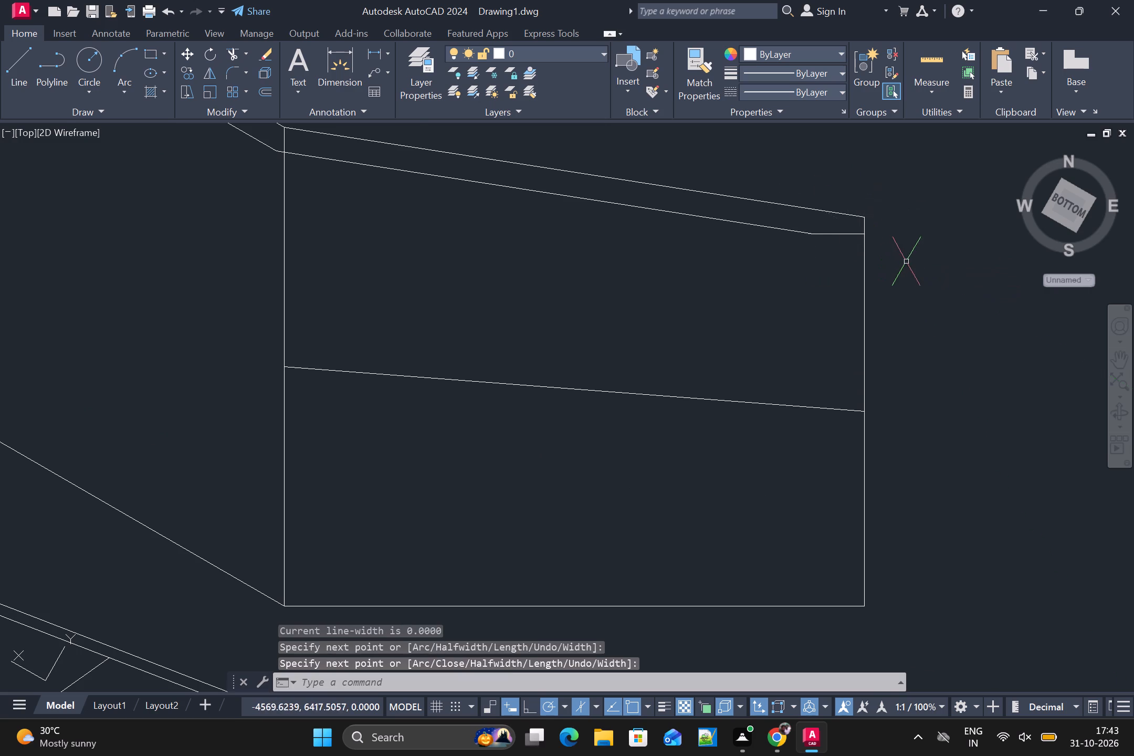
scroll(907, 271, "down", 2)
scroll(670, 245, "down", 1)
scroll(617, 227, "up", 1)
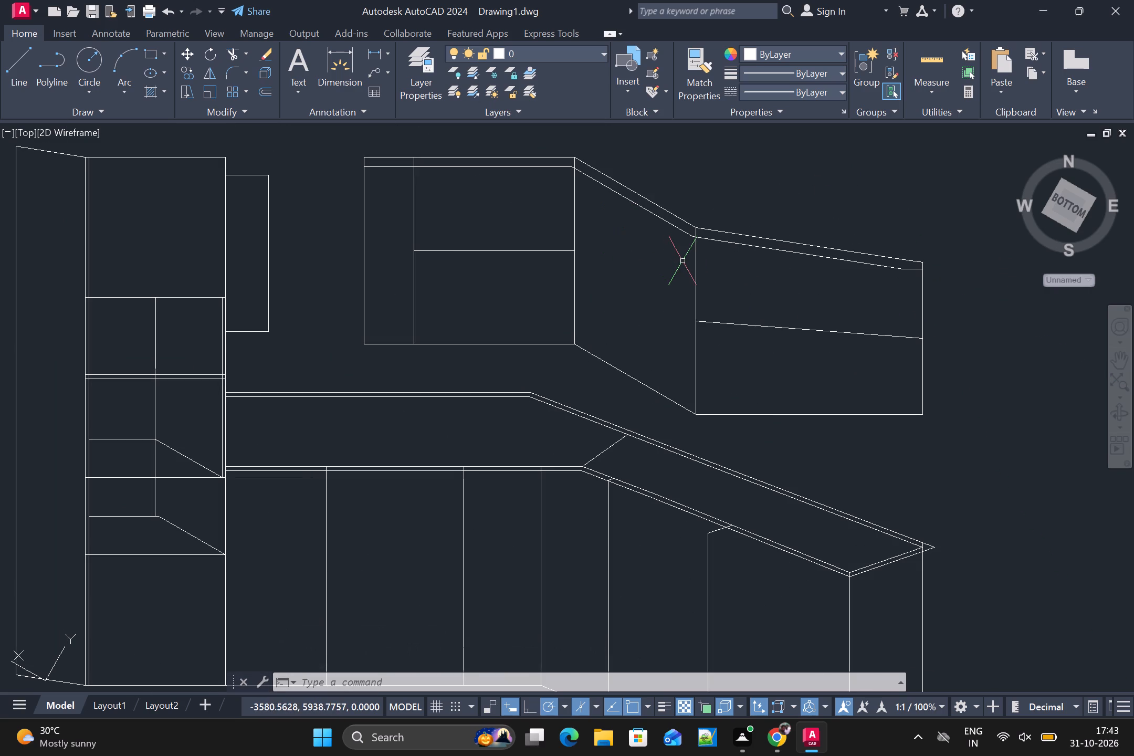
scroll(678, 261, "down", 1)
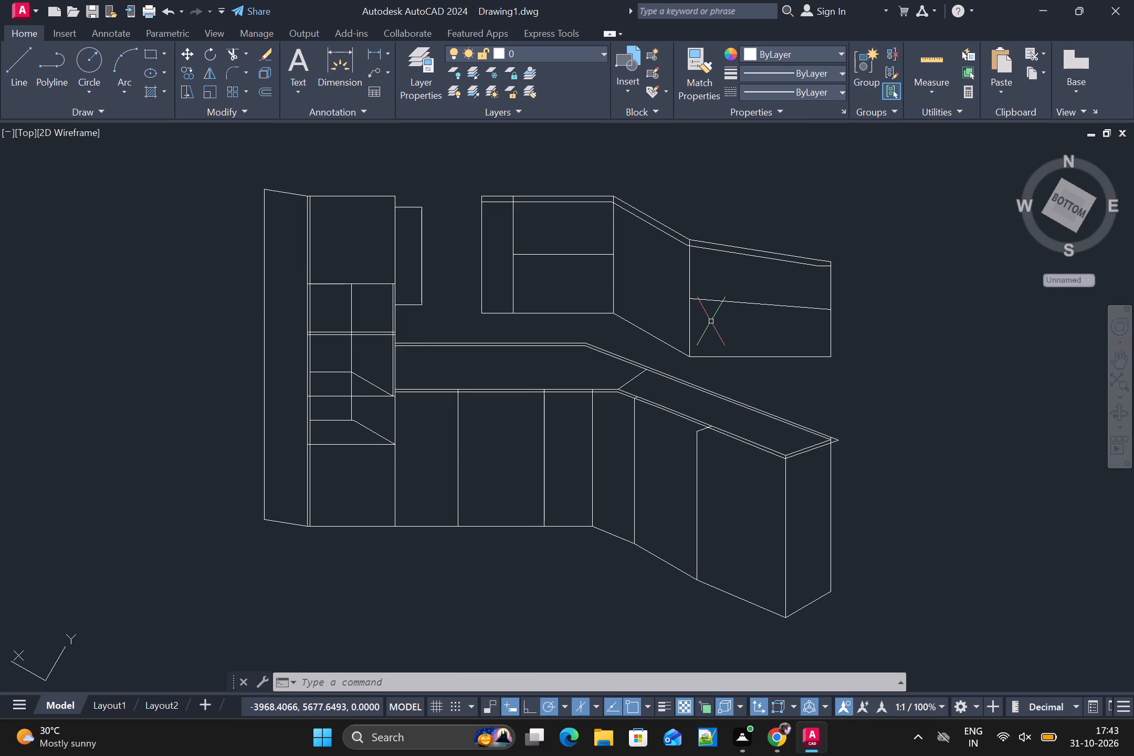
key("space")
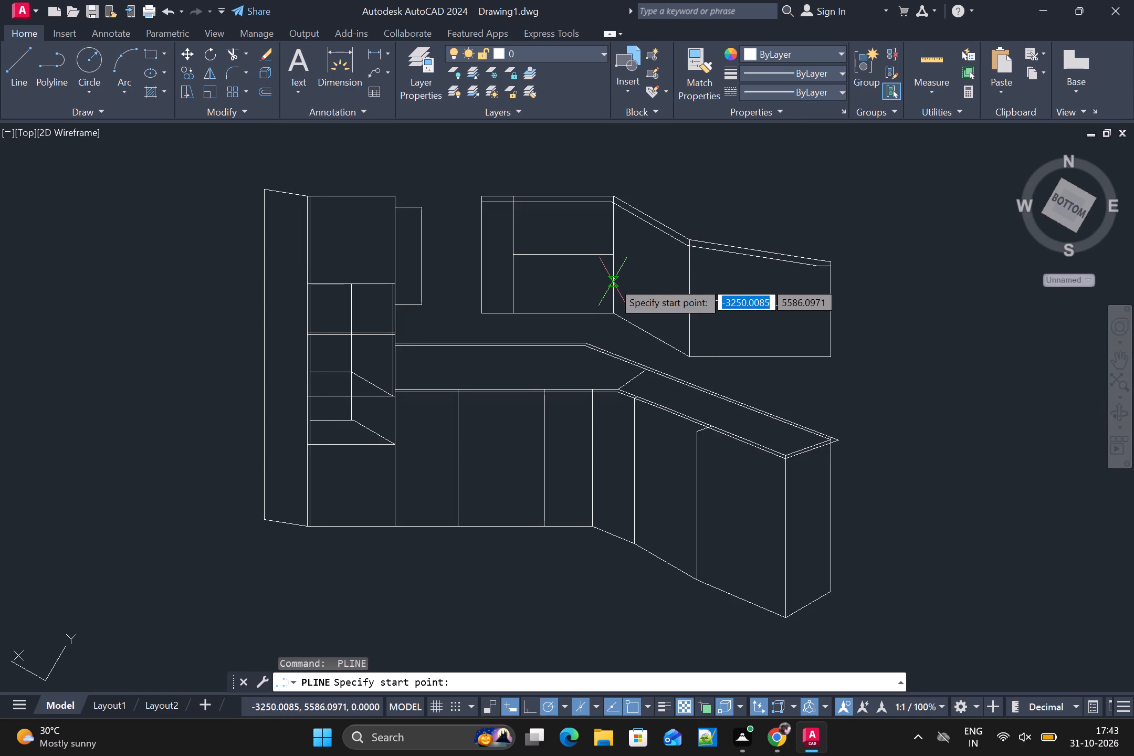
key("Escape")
Offset the first wall cabinet's vertical divider slightly to the right using the Through option.
key("o")
key("space")
type("T")
key("space")
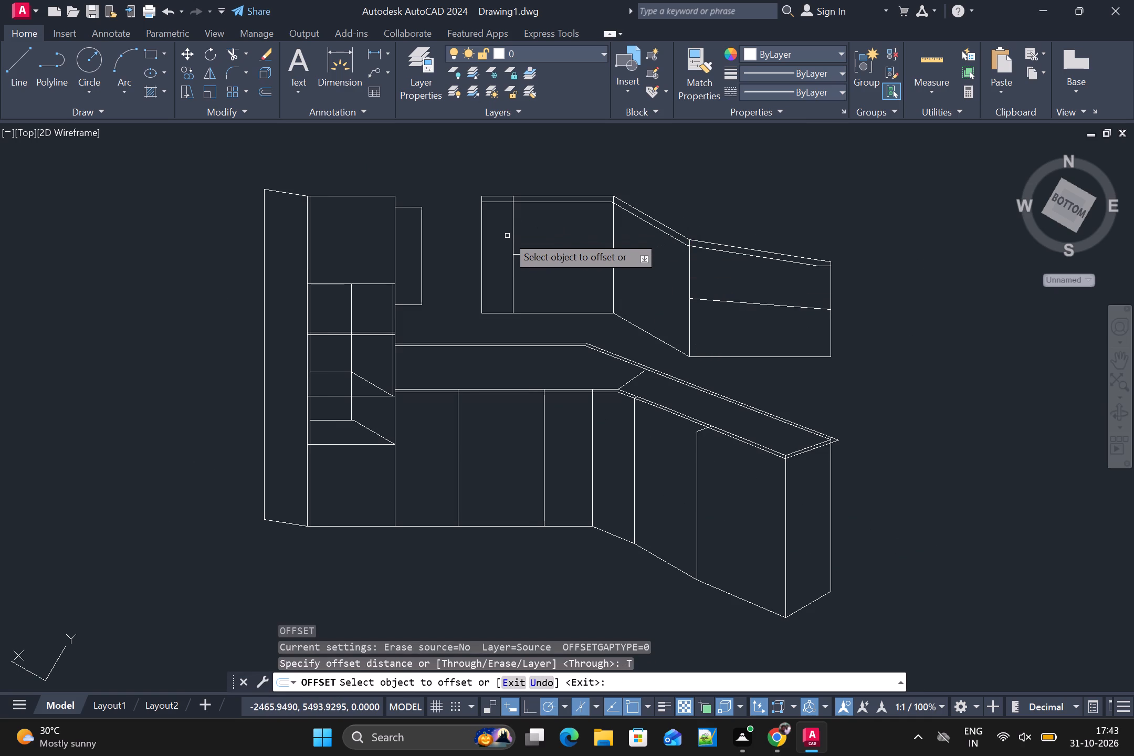
scroll(501, 236, "up", 1)
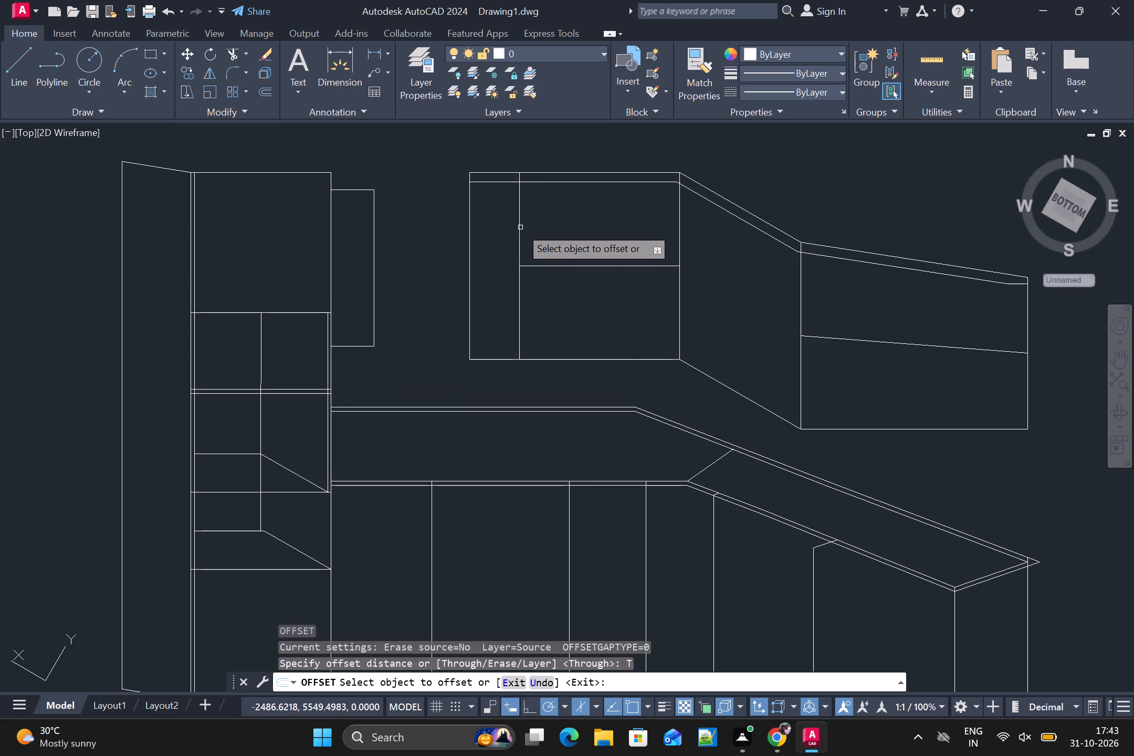
left_click(520, 228)
left_click(525, 229)
left_click(518, 230)
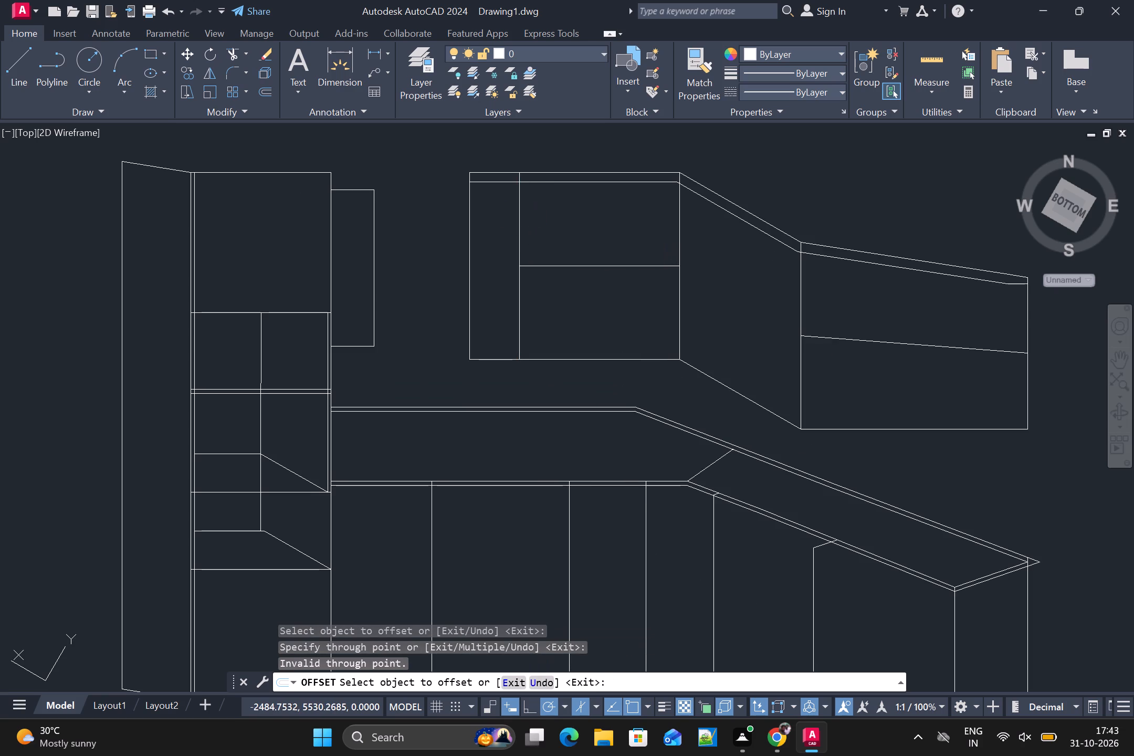
scroll(523, 232, "up", 1)
left_click(523, 232)
left_click(523, 232)
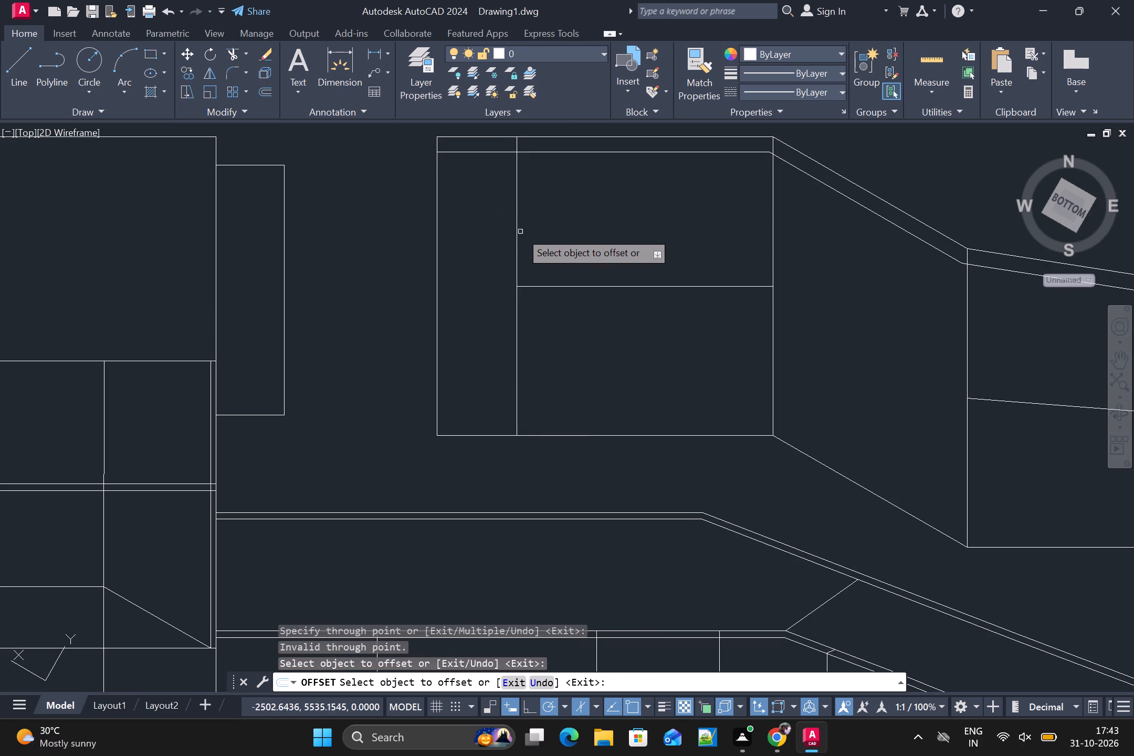
left_click(516, 233)
left_click(527, 233)
Offset the first wall cabinet's right edge about 37 units inward and the rightmost wall cabinet's left edge slightly inward.
scroll(569, 275, "down", 1)
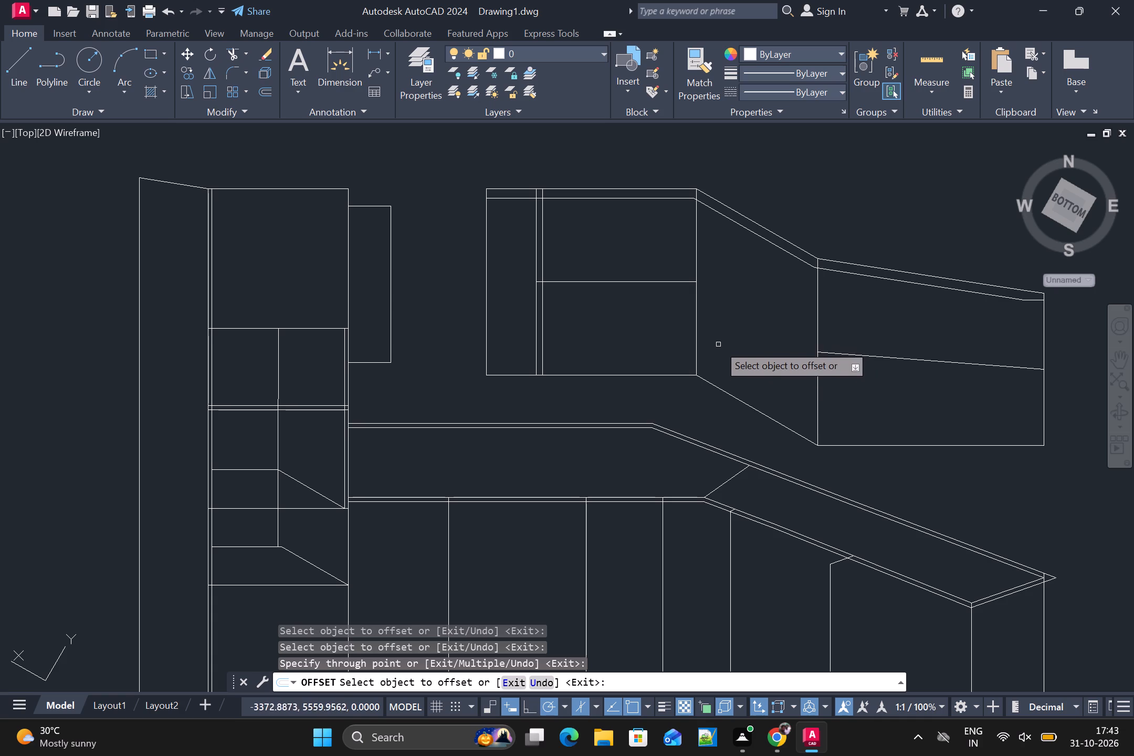
left_click(694, 312)
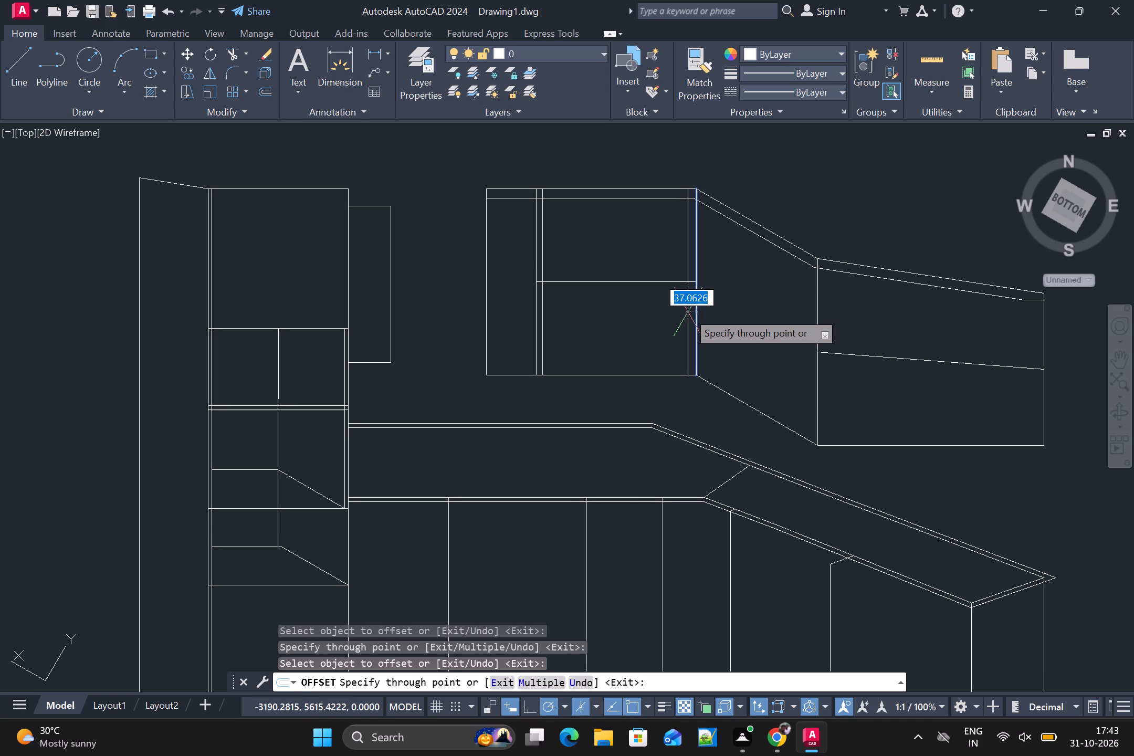
left_click(688, 312)
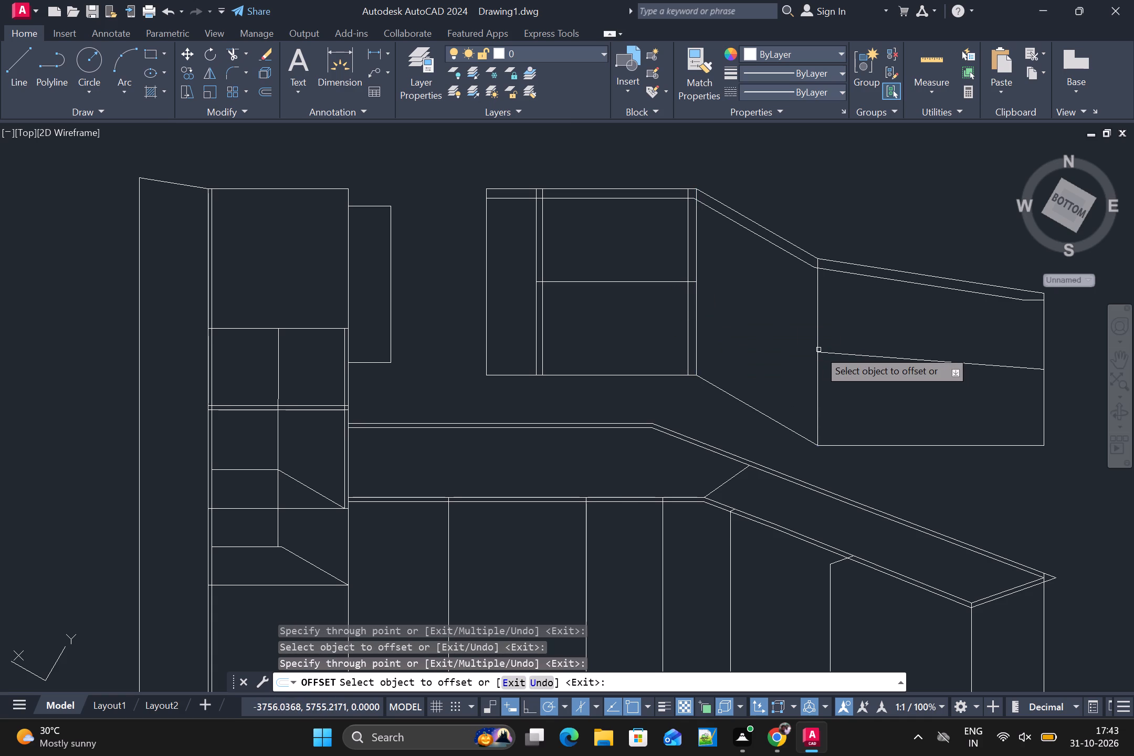
left_click(818, 350)
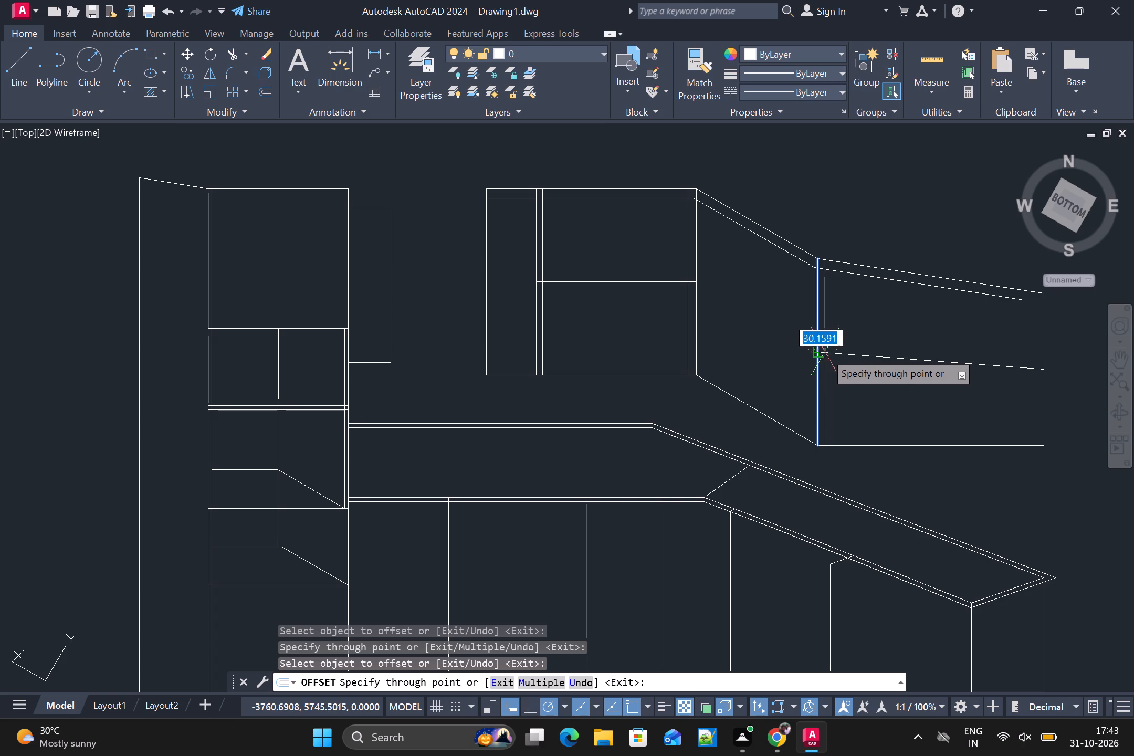
left_click(825, 352)
left_click(818, 334)
left_click(827, 334)
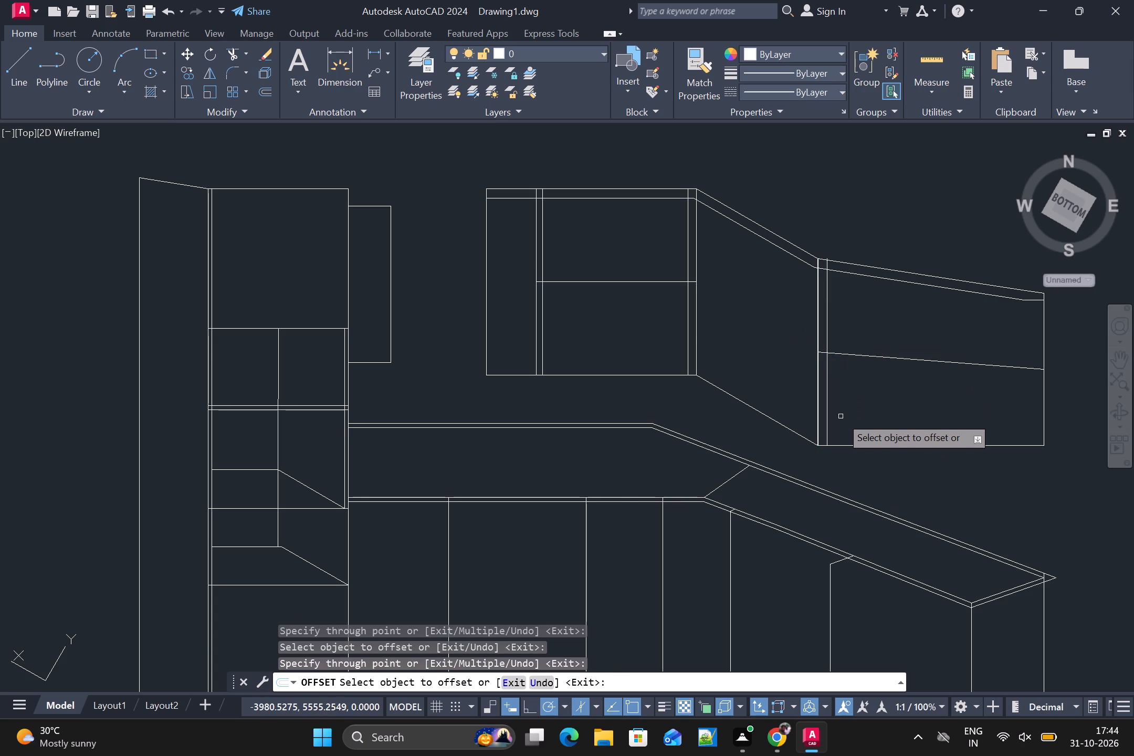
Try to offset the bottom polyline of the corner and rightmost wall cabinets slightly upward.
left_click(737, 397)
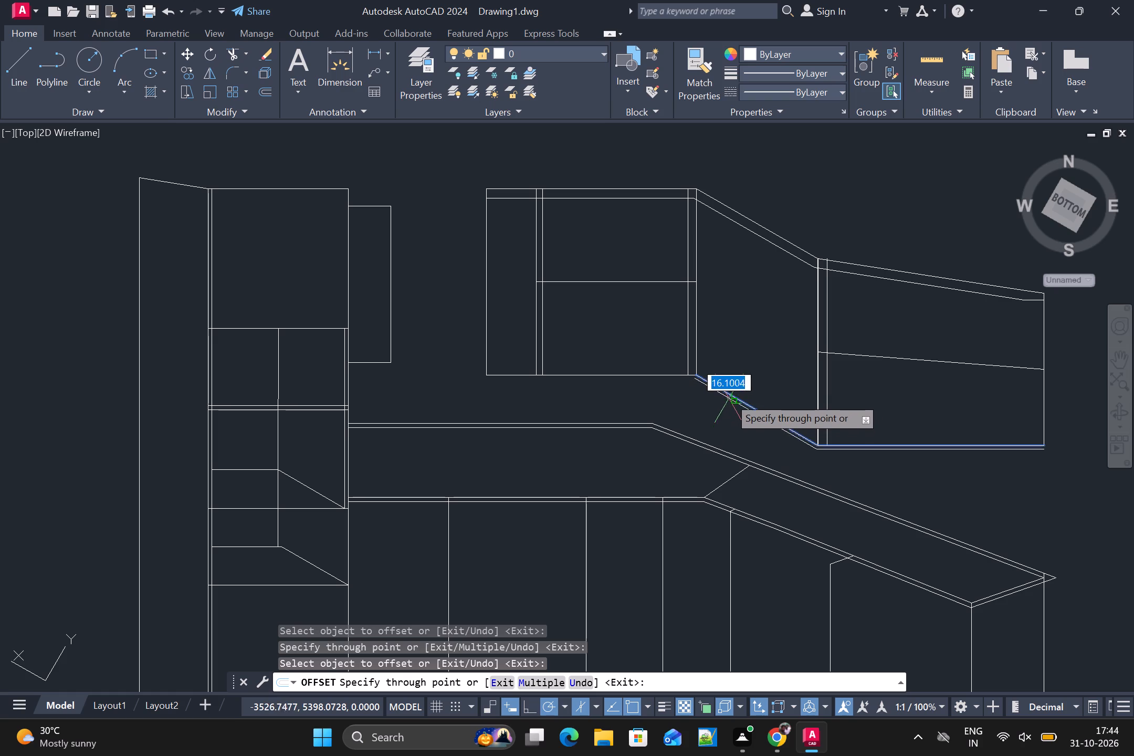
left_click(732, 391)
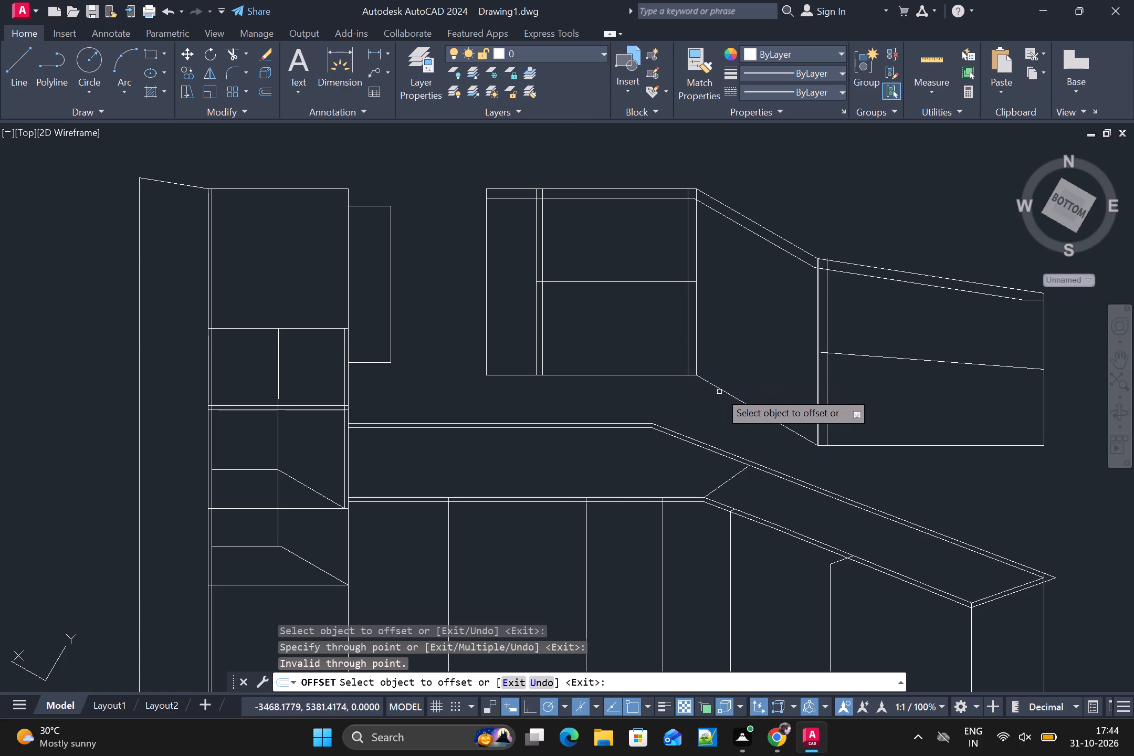
Offset the first wall cabinet's bottom edge slightly upward using a through point.
left_click(670, 374)
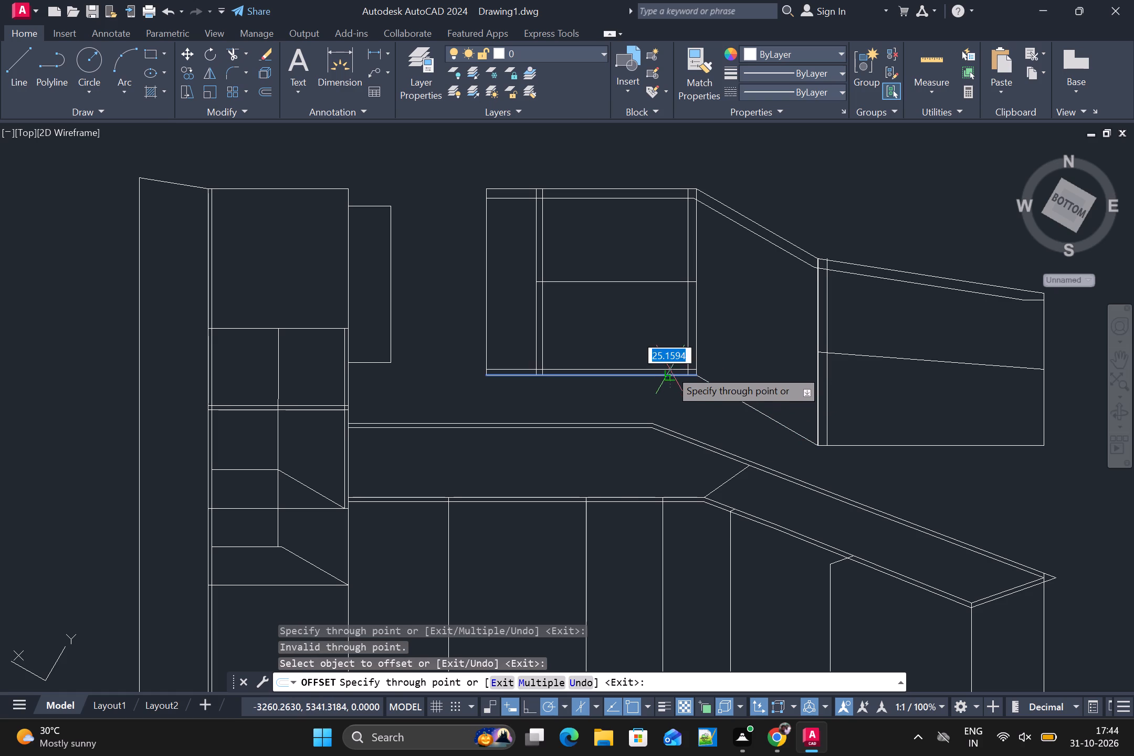
left_click(670, 370)
left_click(665, 375)
scroll(664, 372, "up", 1)
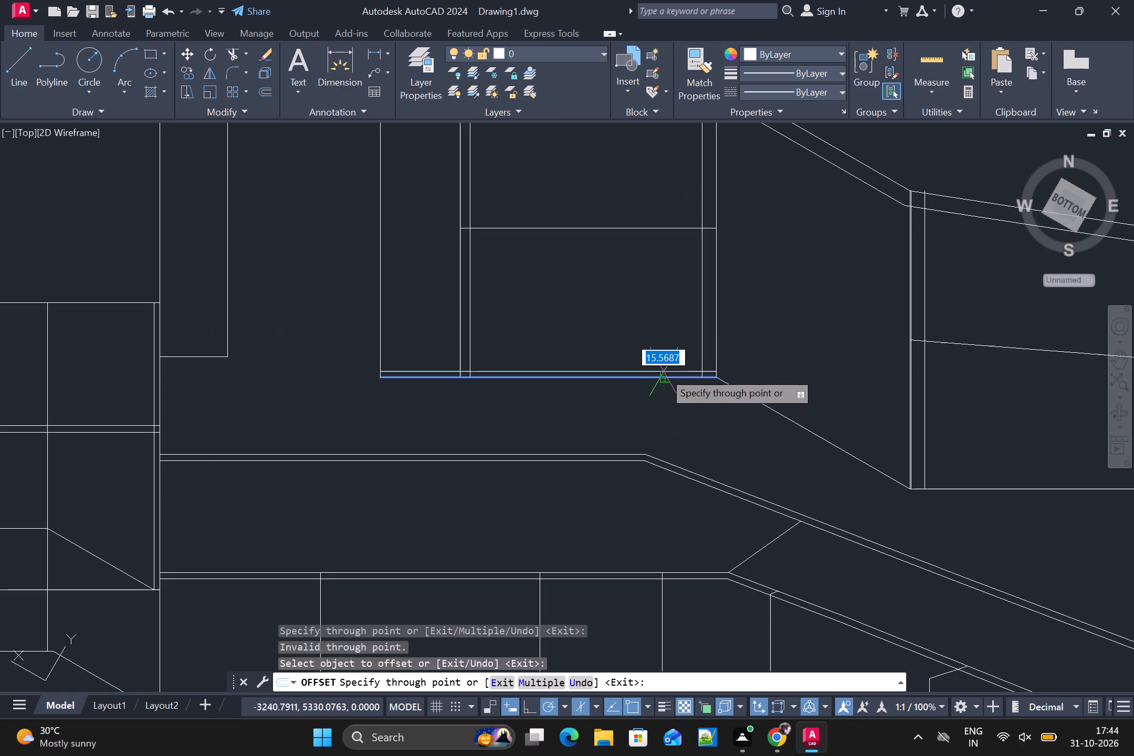
left_click(664, 369)
Offset the bottom polyline of the corner and rightmost wall cabinets about 24 units upward.
left_click(737, 392)
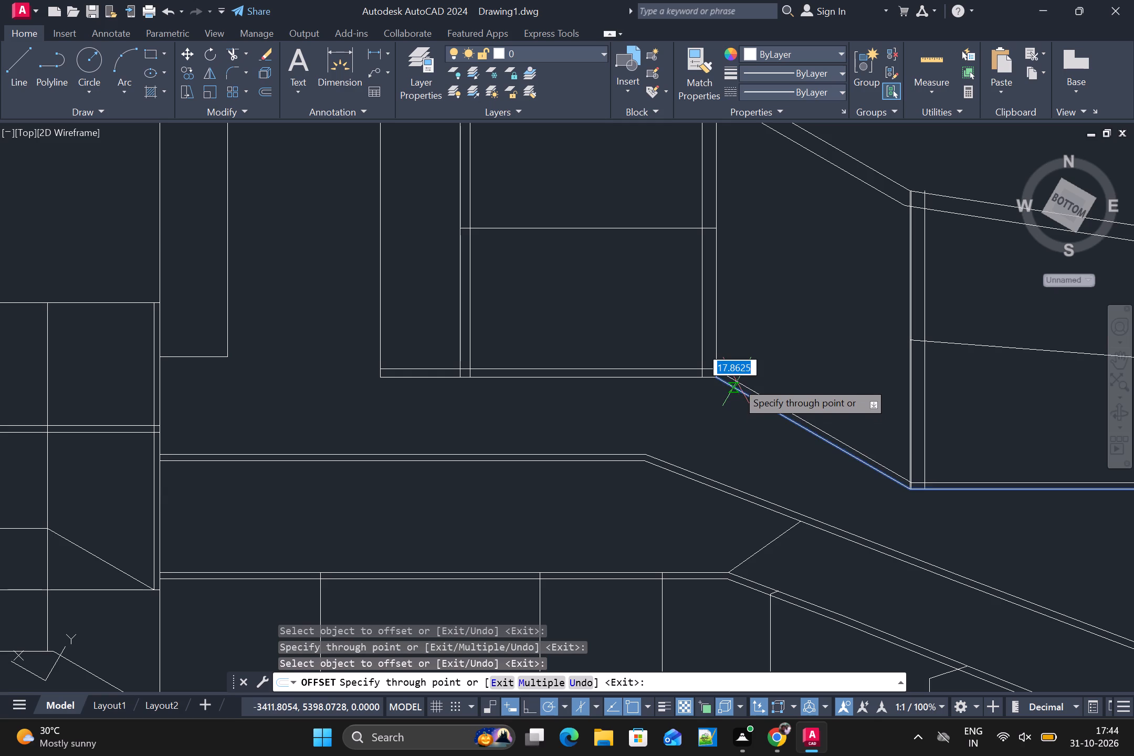
left_click(737, 382)
left_click(746, 394)
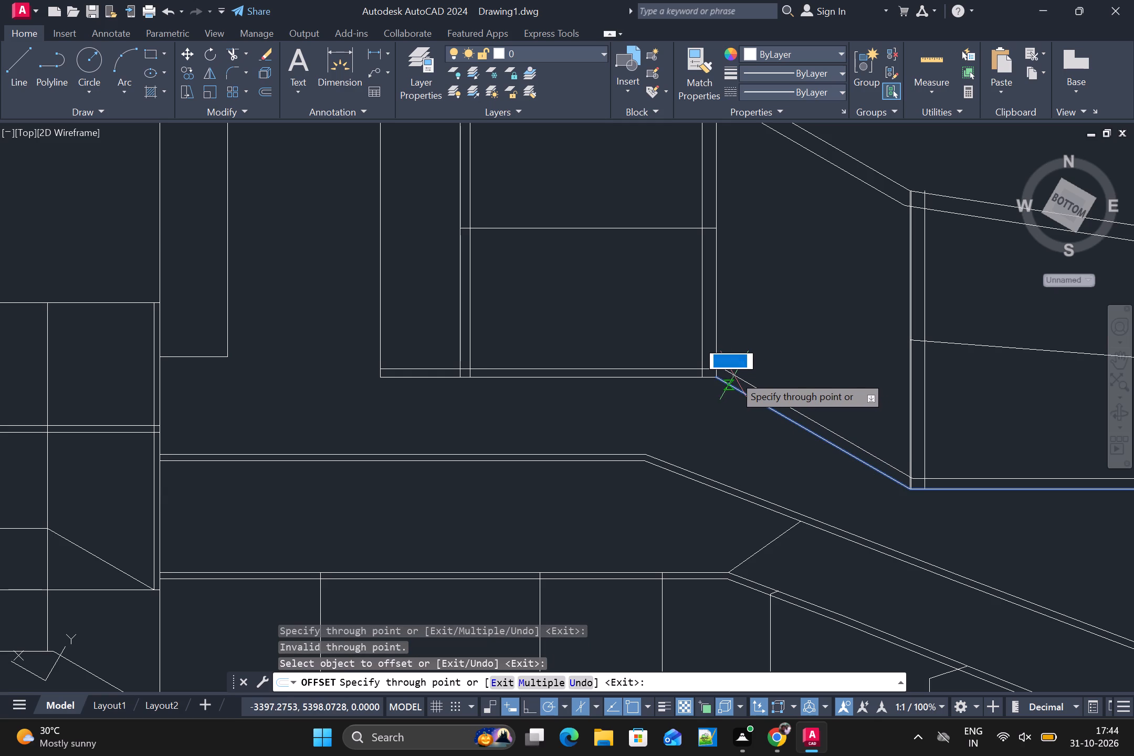
scroll(732, 376, "up", 1)
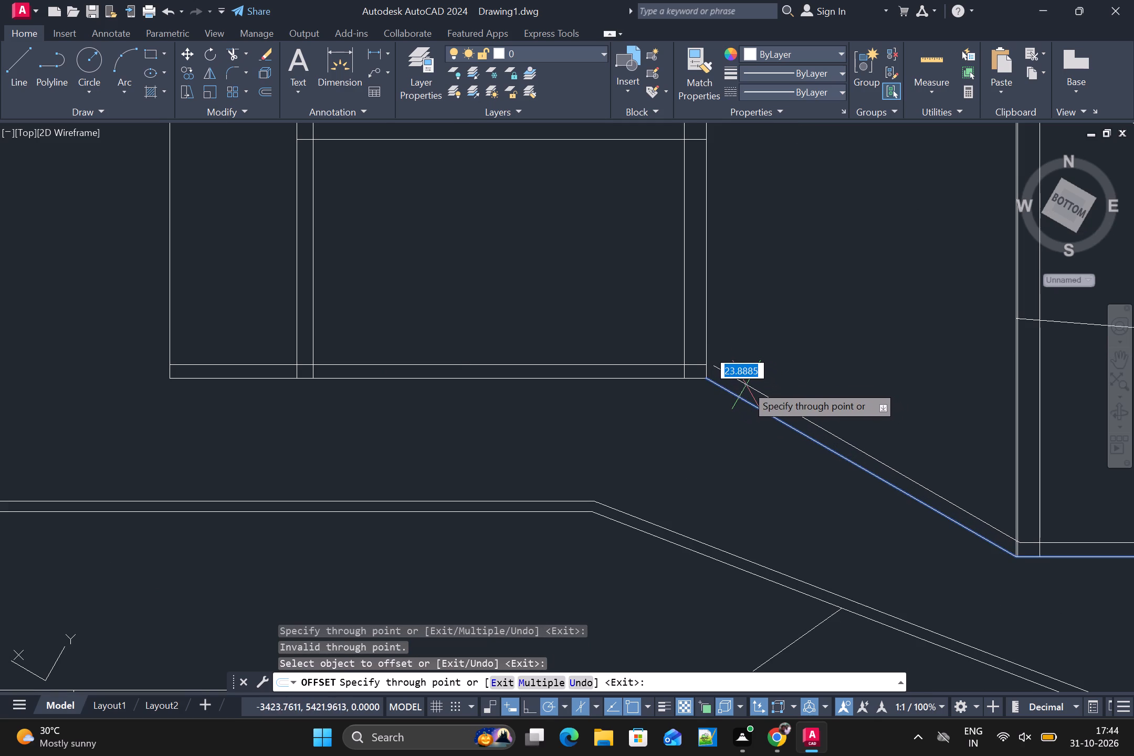
left_click(745, 384)
scroll(818, 404, "down", 2)
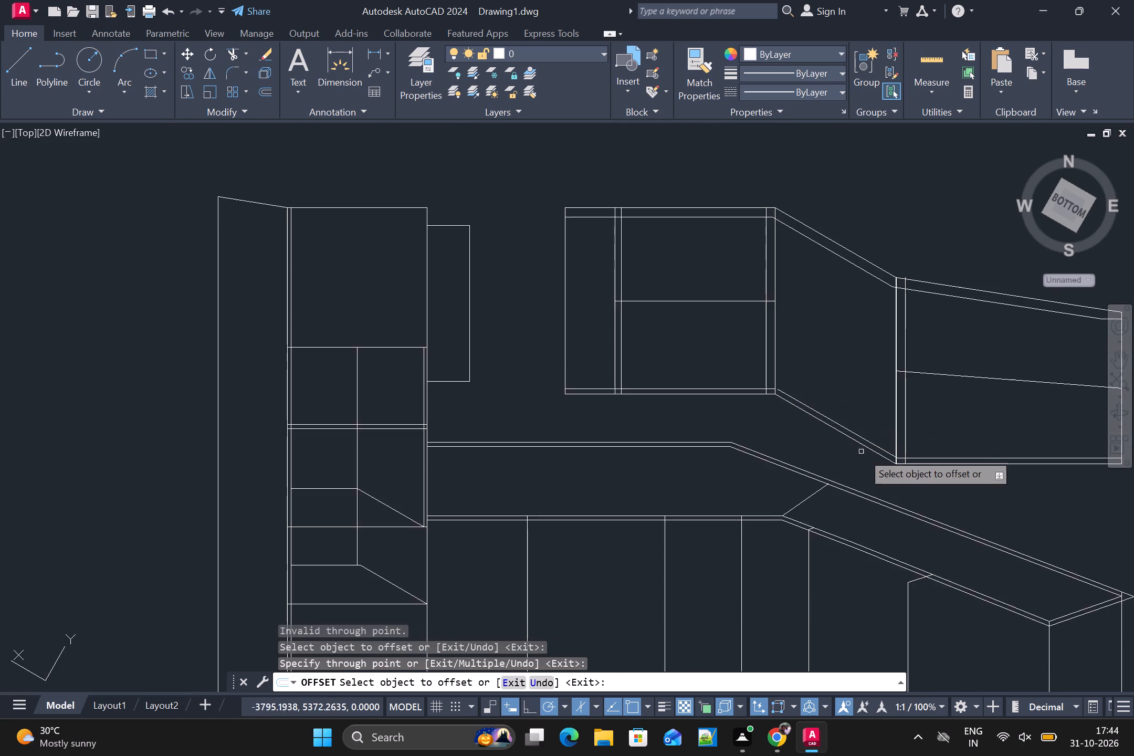
scroll(869, 461, "down", 1)
middle_click_drag(818, 445, 792, 413)
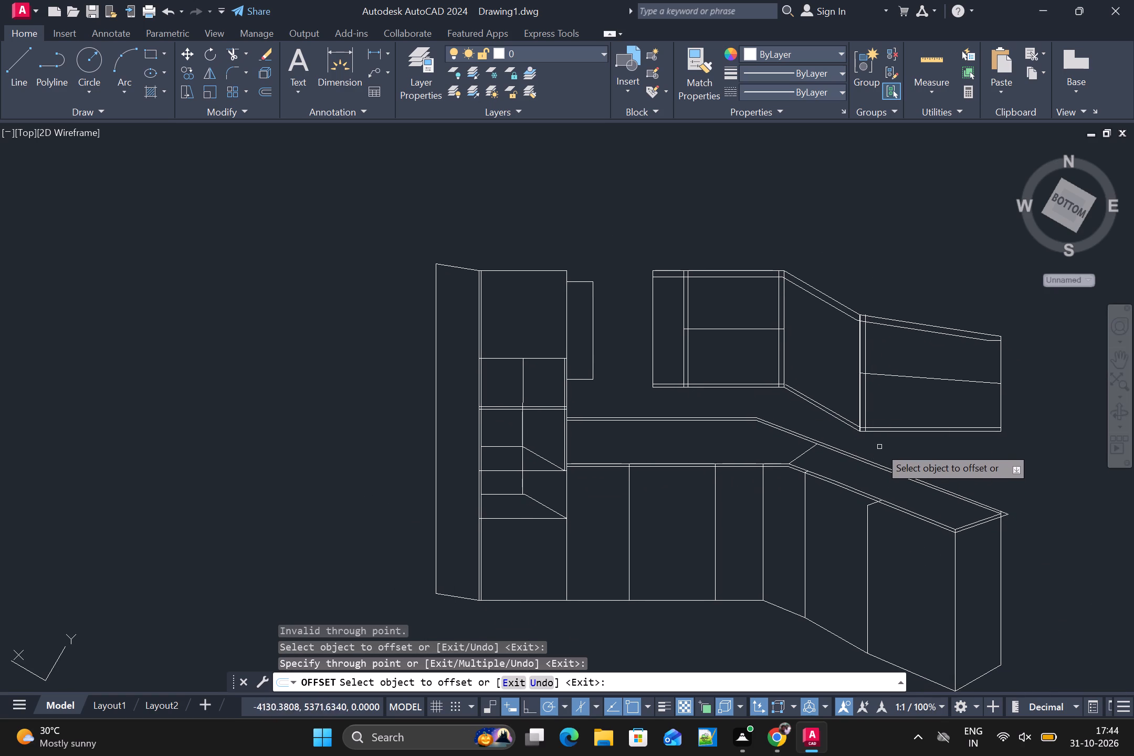
key("Escape")
Draw a horizontal line about 585 units long across the tall unit's bottom compartment, from its left edge to its right edge.
scroll(924, 442, "down", 1)
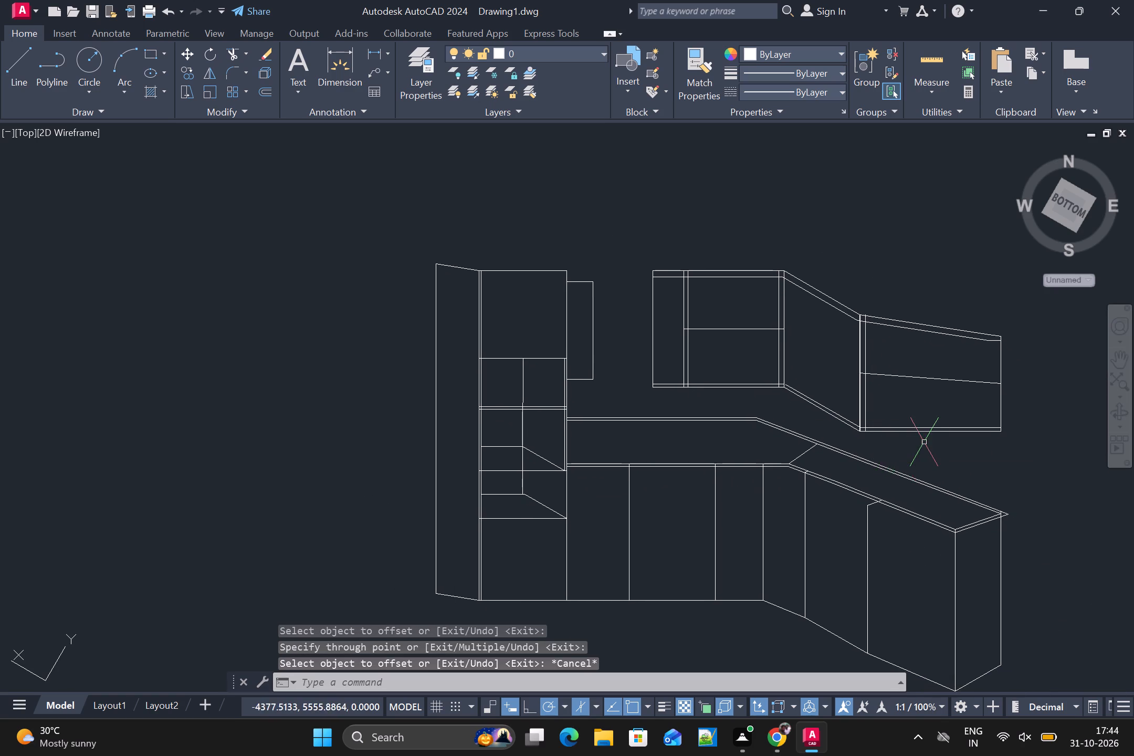
middle_click_drag(916, 409, 850, 316)
scroll(872, 309, "up", 1)
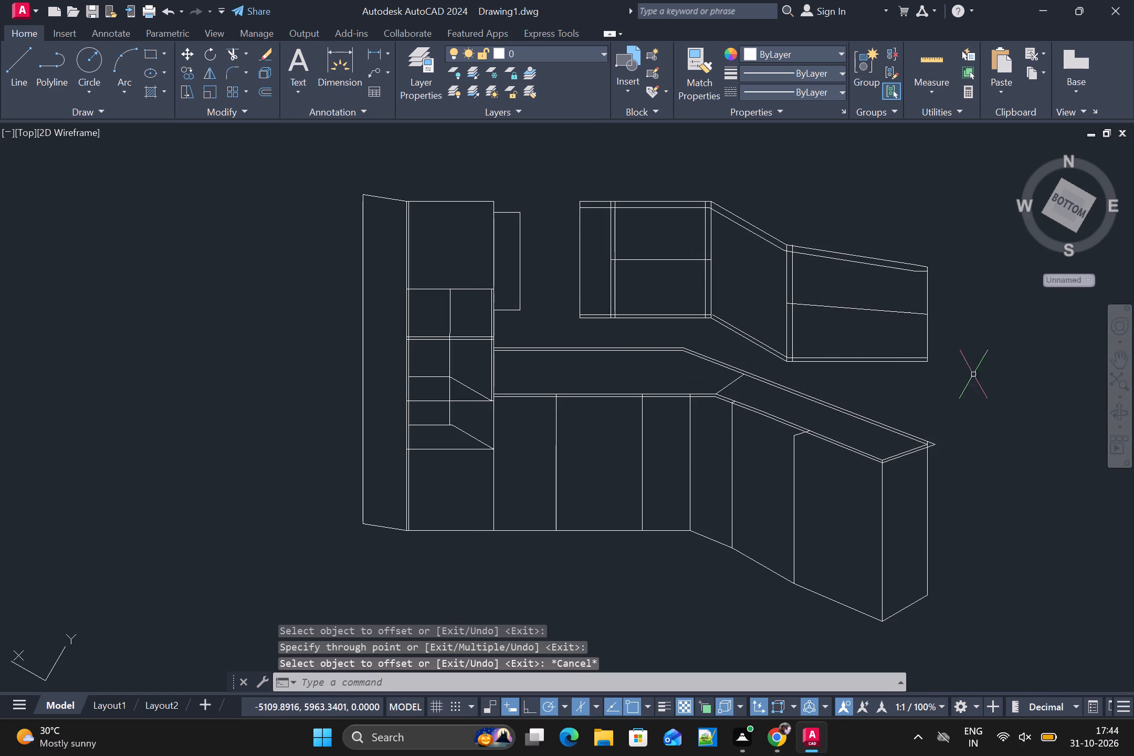
scroll(959, 415, "down", 1)
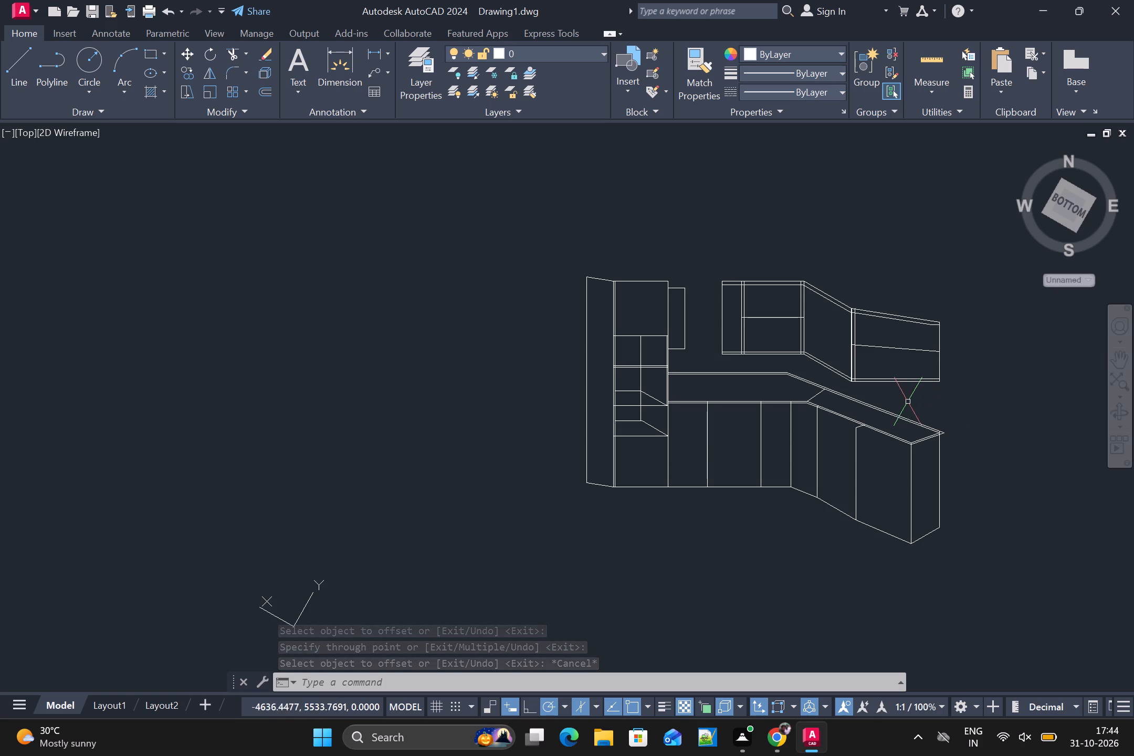
scroll(647, 477, "up", 1)
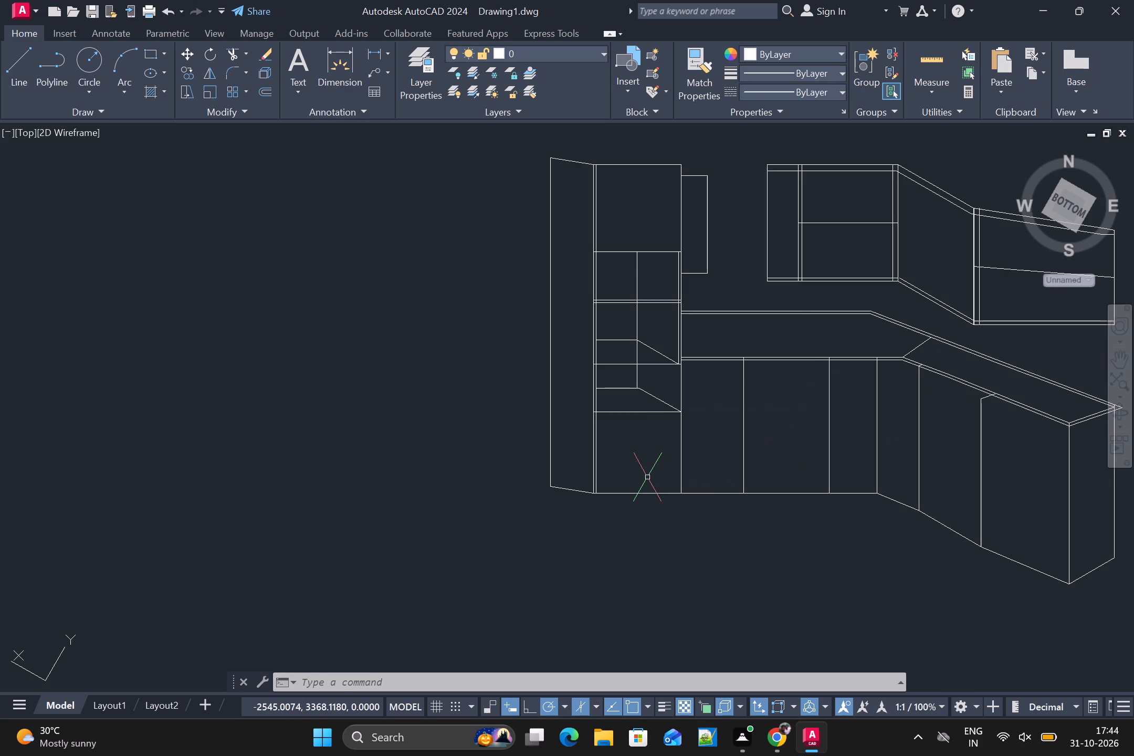
type("L")
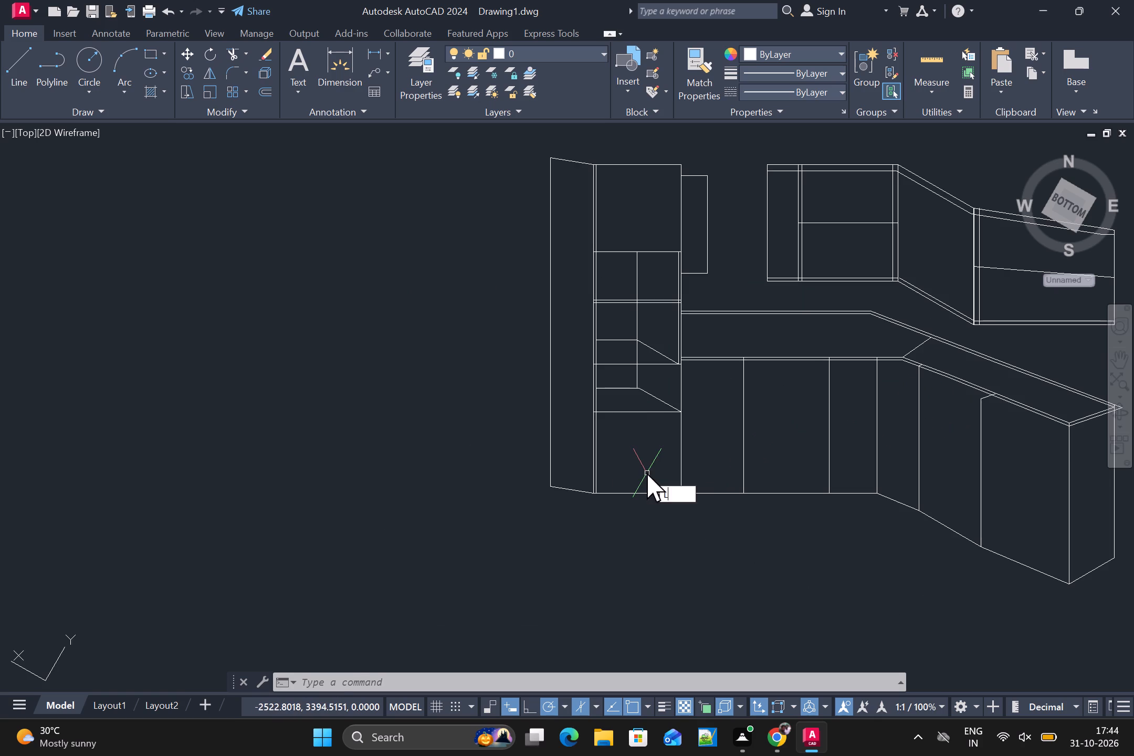
key("space")
left_click(596, 458)
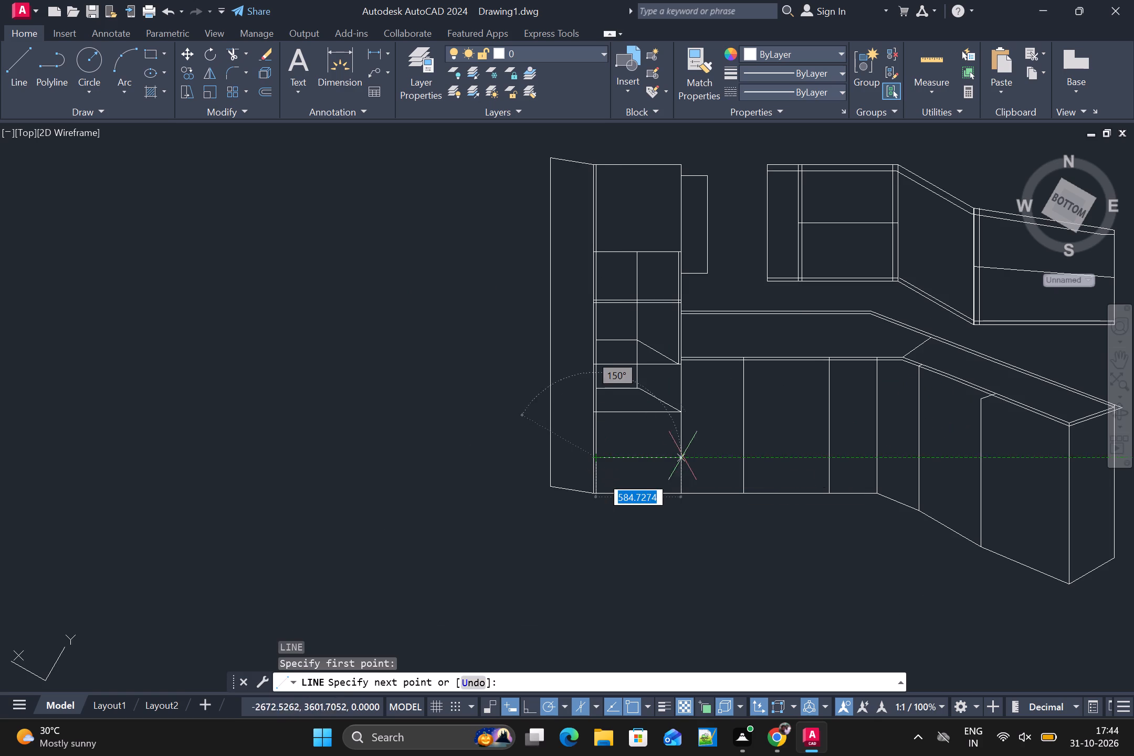
left_click(685, 459)
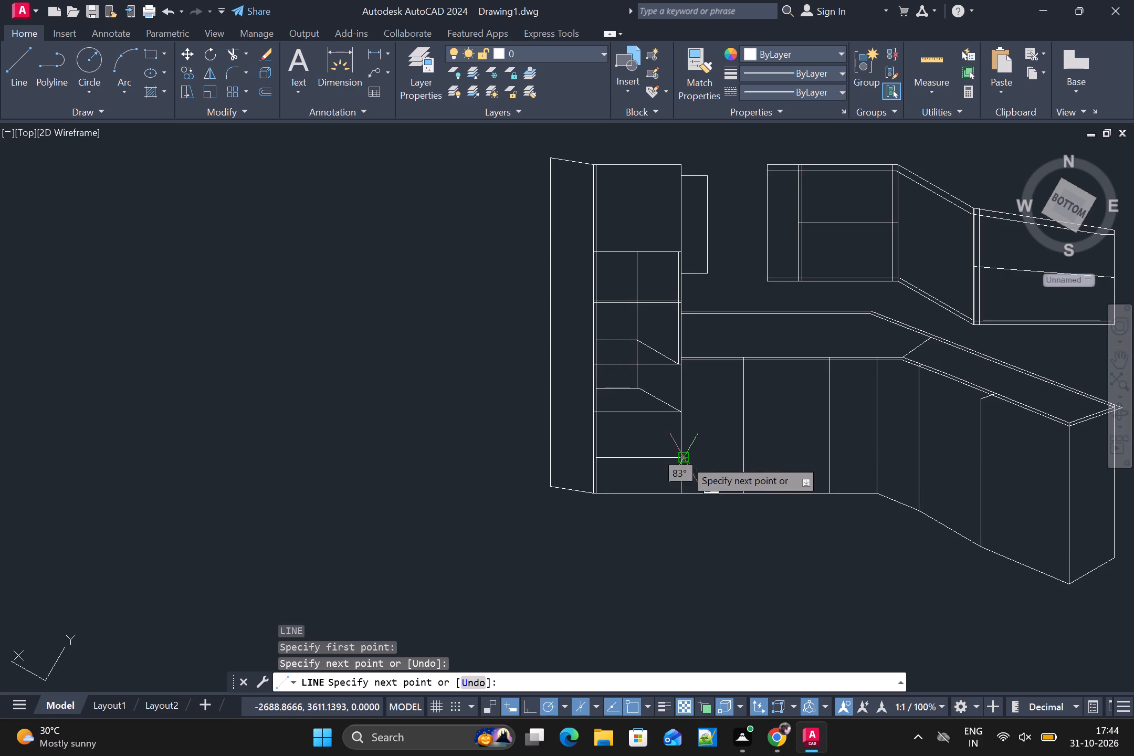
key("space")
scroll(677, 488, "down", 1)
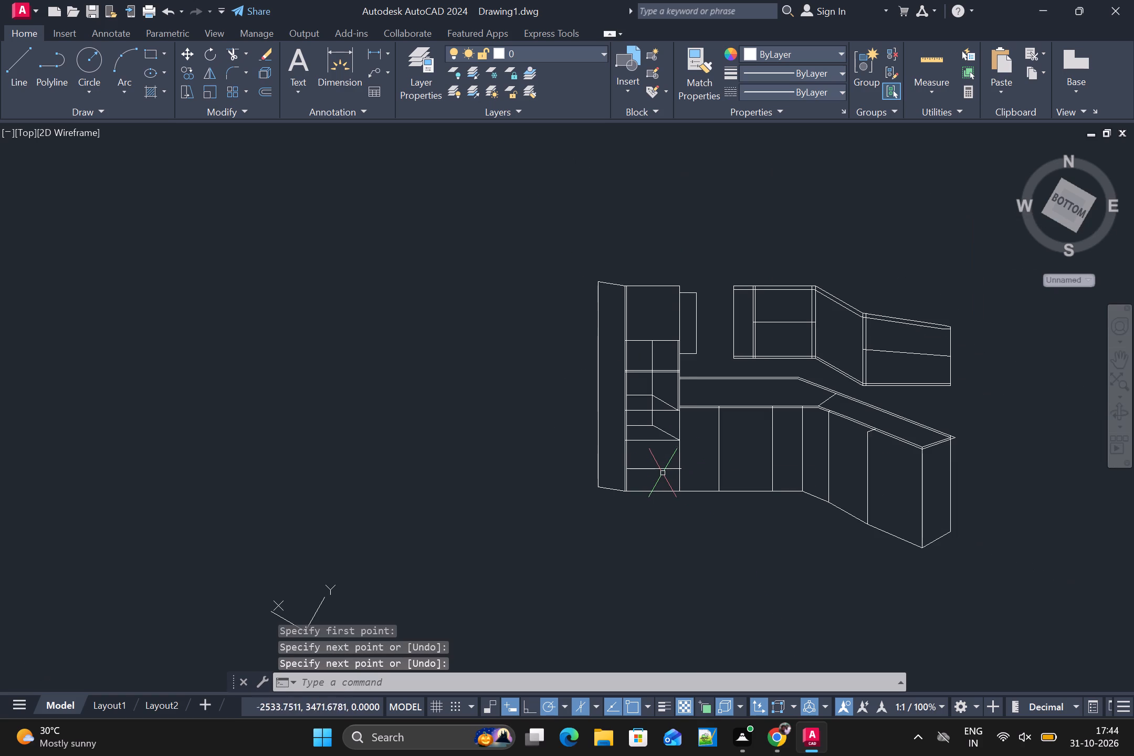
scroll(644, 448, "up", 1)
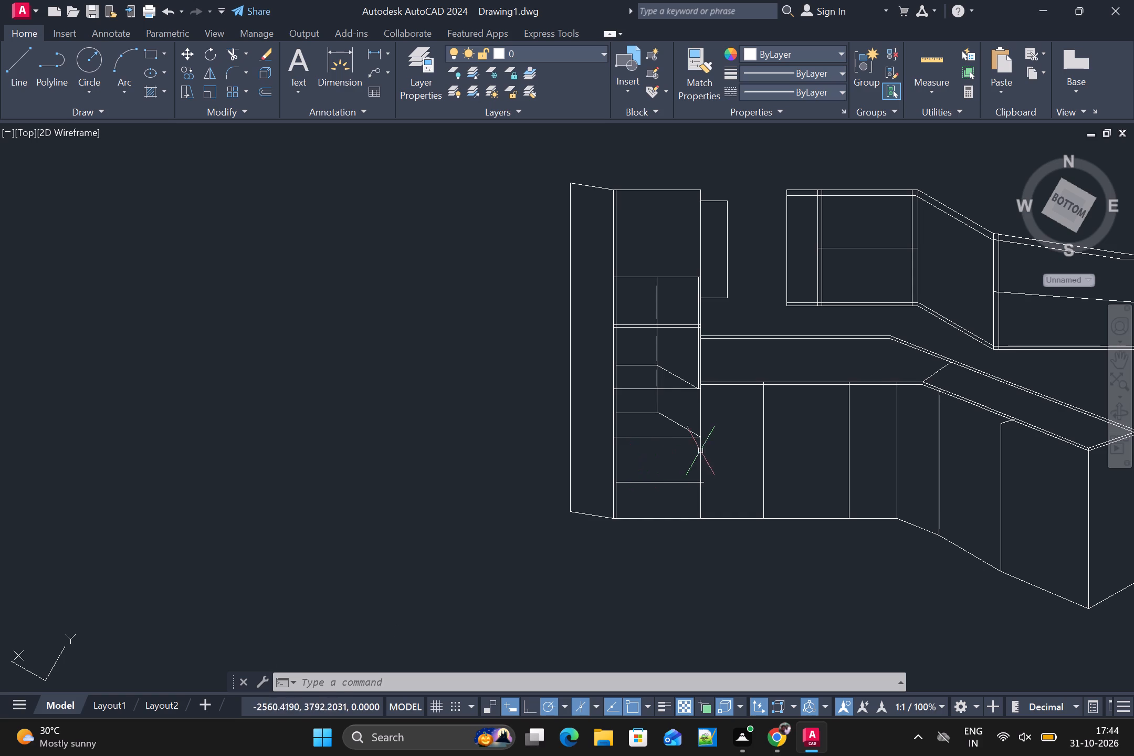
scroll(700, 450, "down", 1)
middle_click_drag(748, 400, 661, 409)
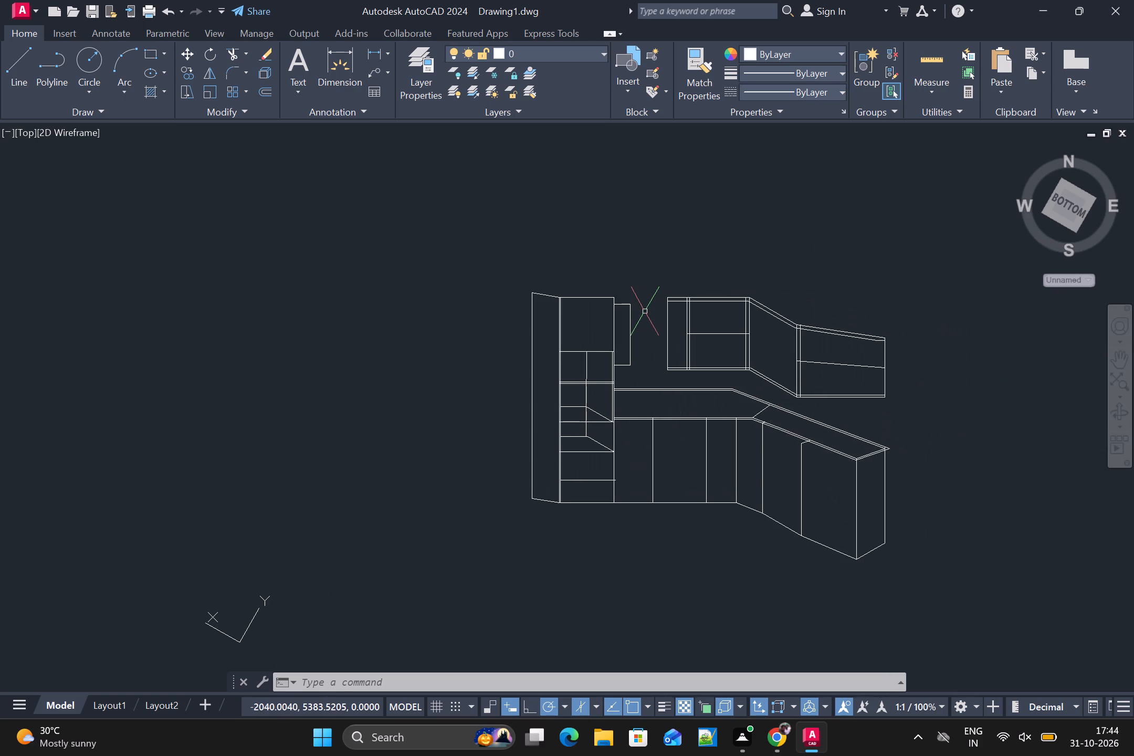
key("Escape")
Add single-line text about 35 units high with rotation 0: 600 above the tall unit and 270 above the narrow panel beside it.
type("DT")
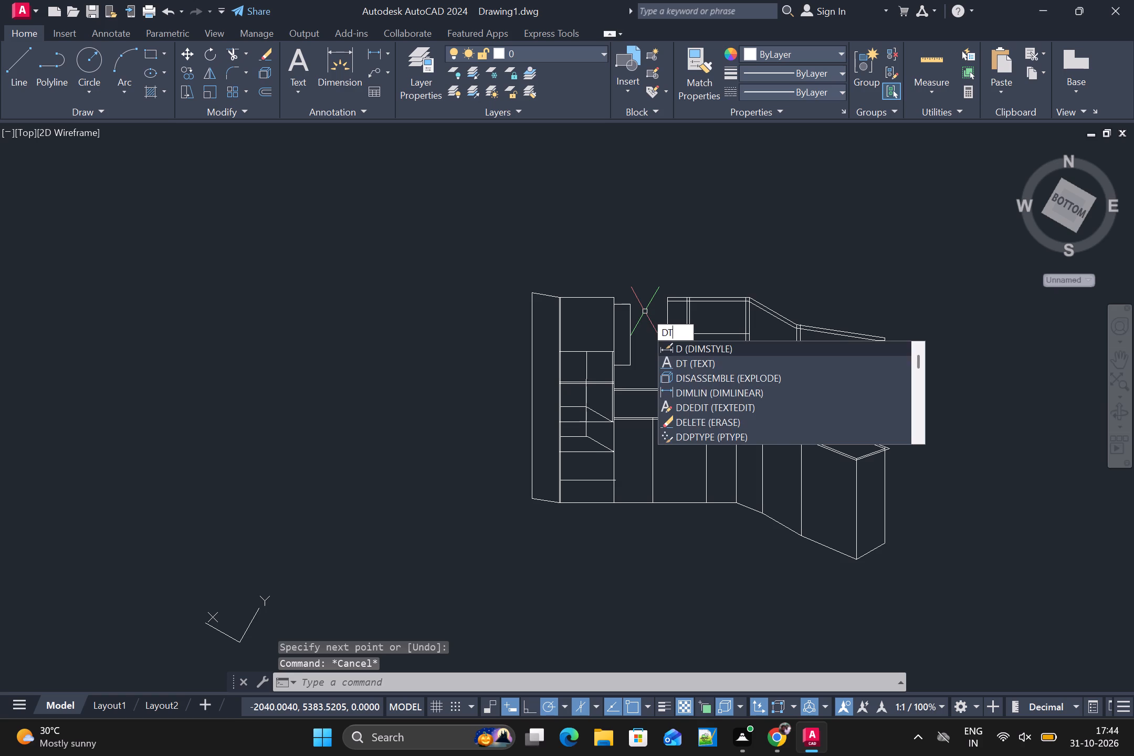
key("space")
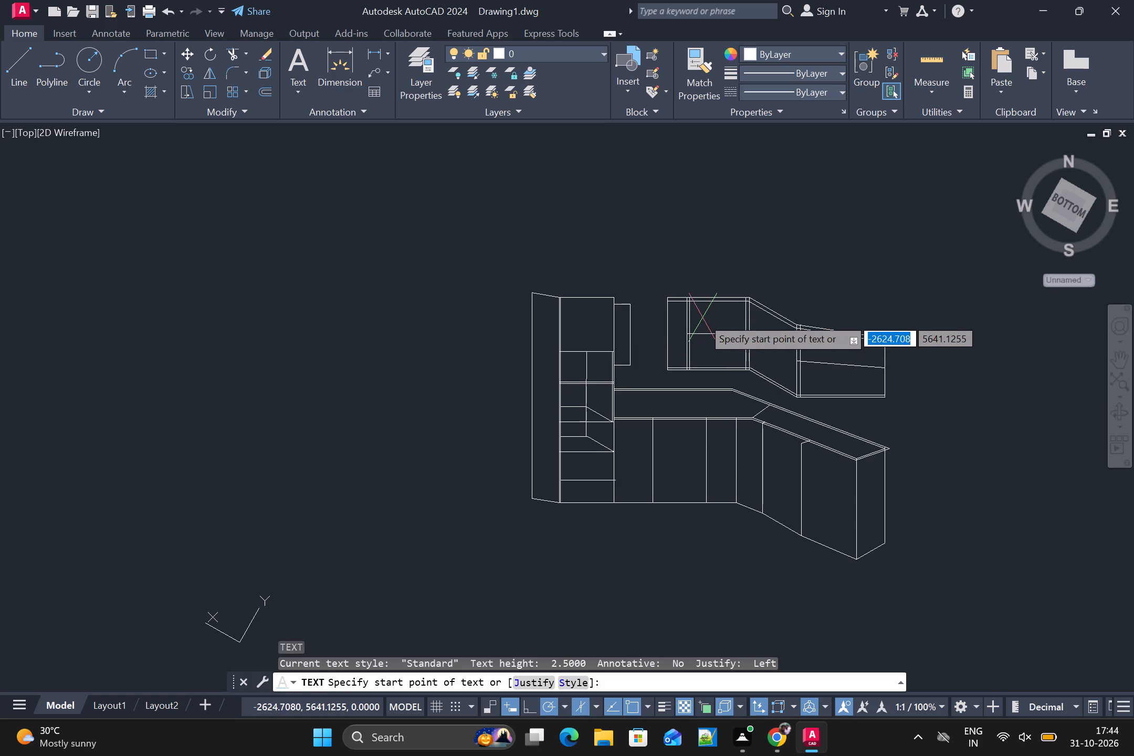
scroll(562, 288, "up", 2)
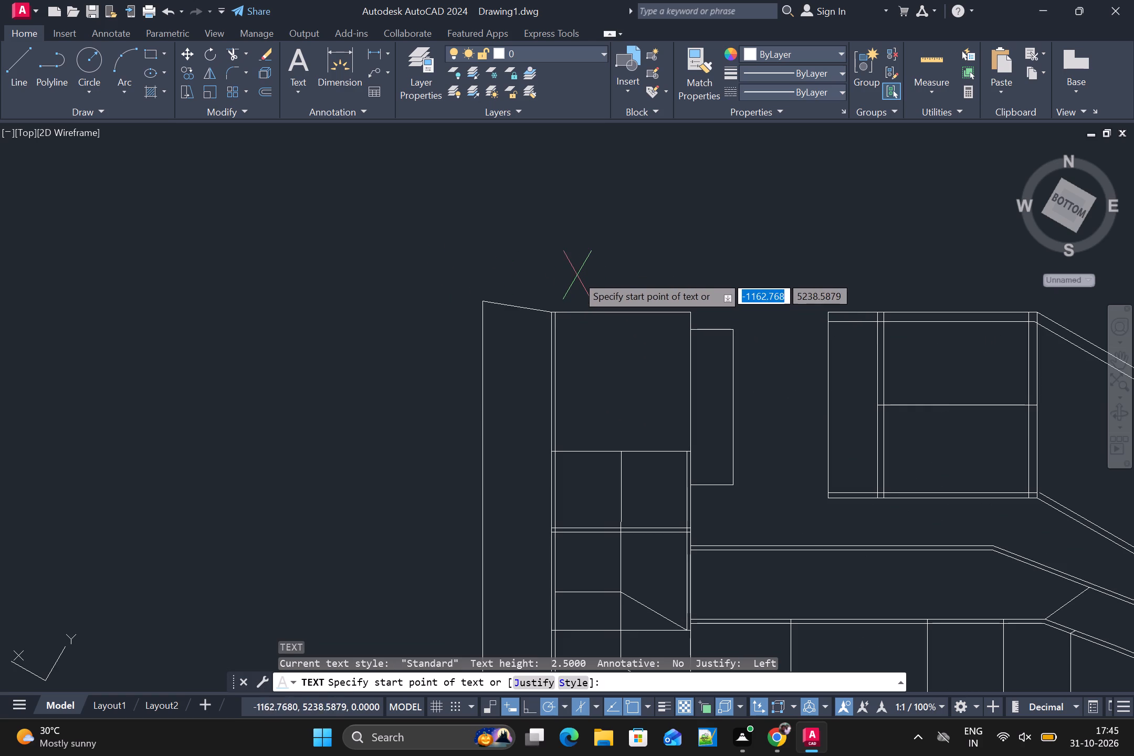
left_click(572, 274)
scroll(574, 285, "up", 1)
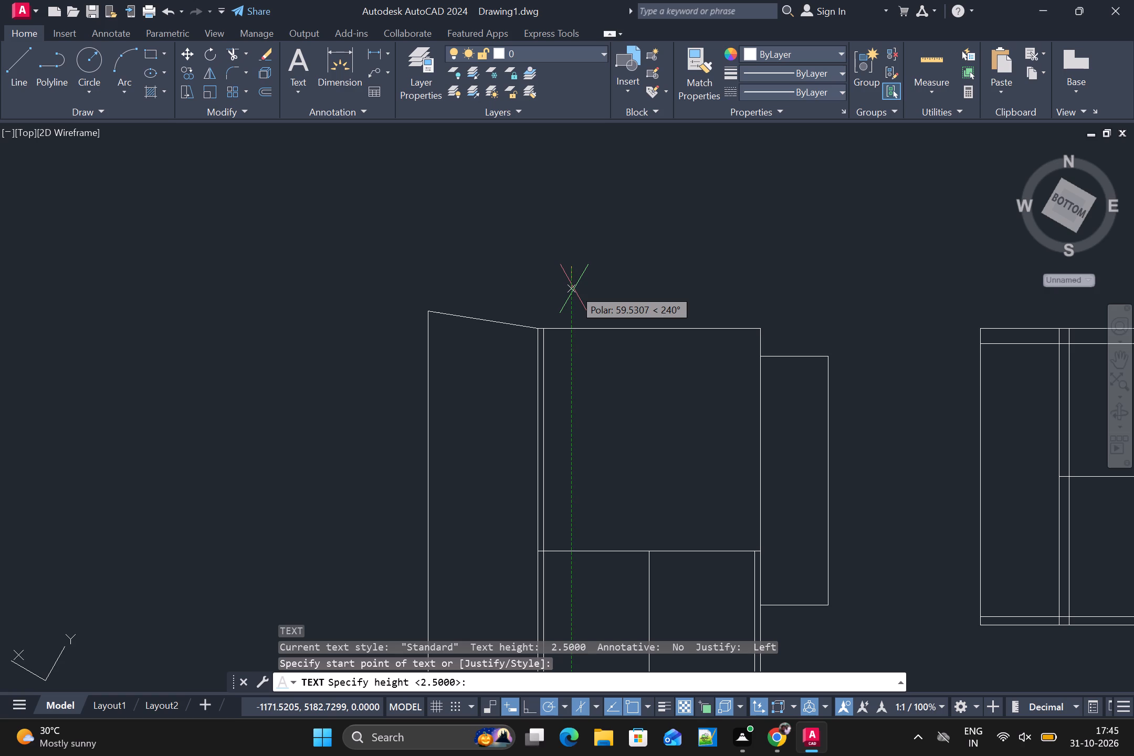
scroll(574, 289, "up", 1)
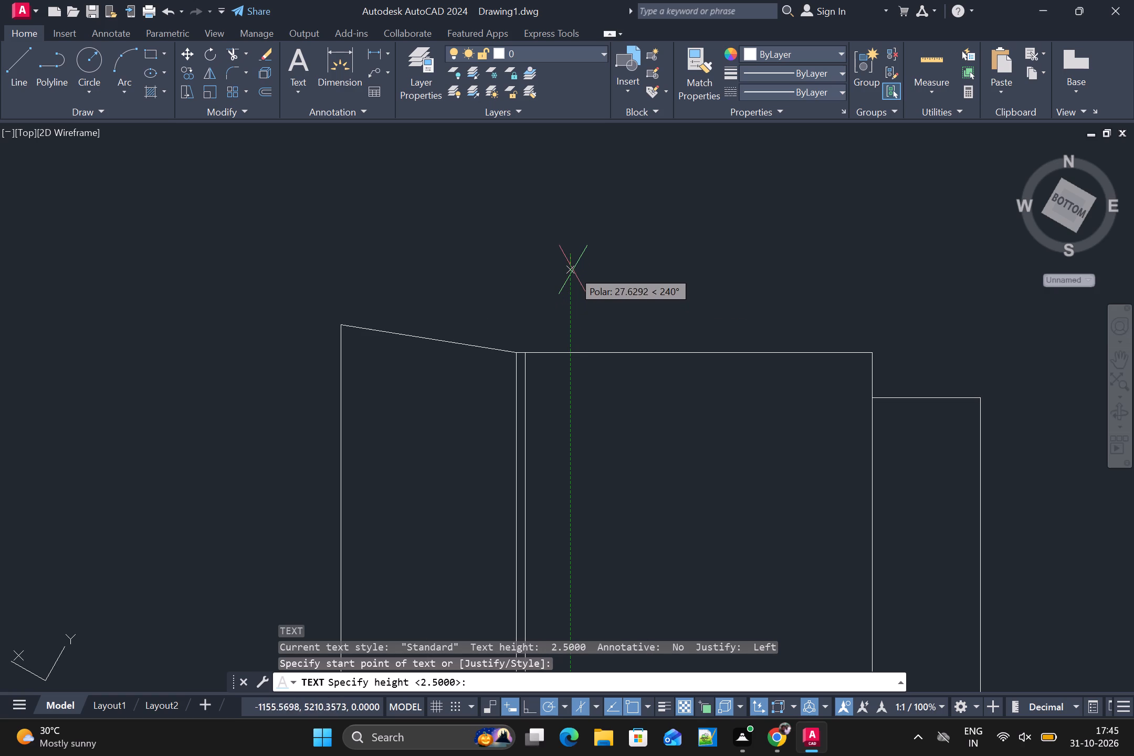
left_click(572, 275)
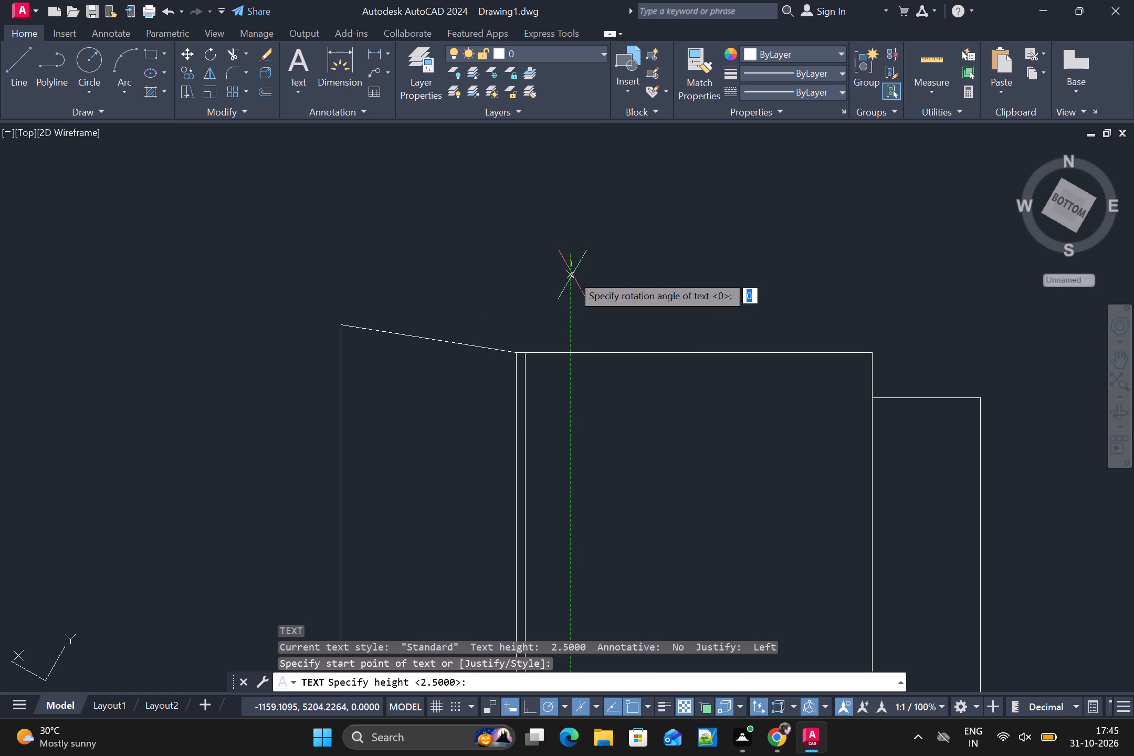
key("0")
key("Return")
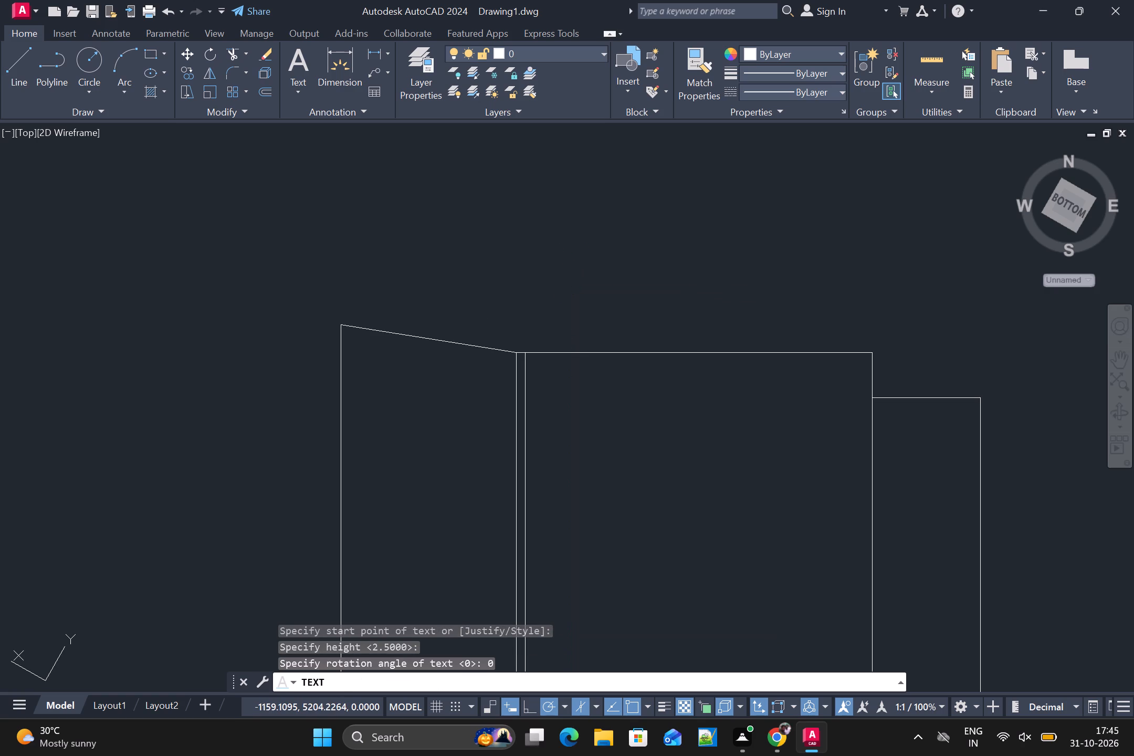
scroll(617, 293, "down", 1)
left_click(586, 295)
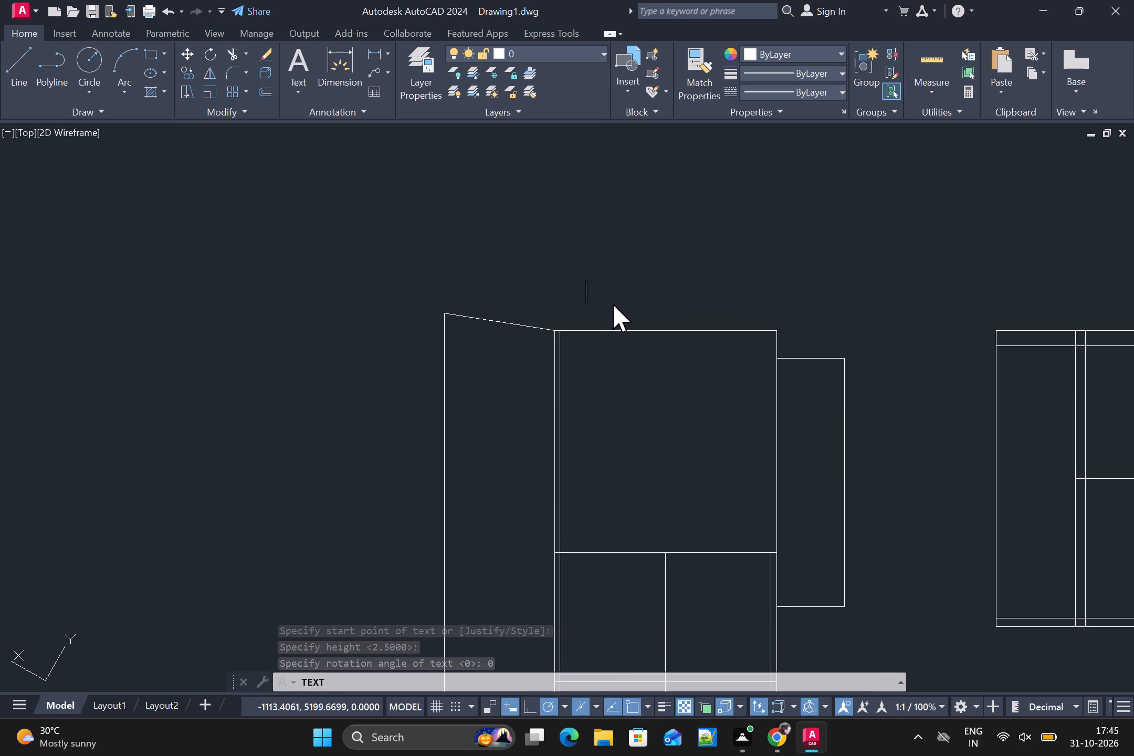
type("600")
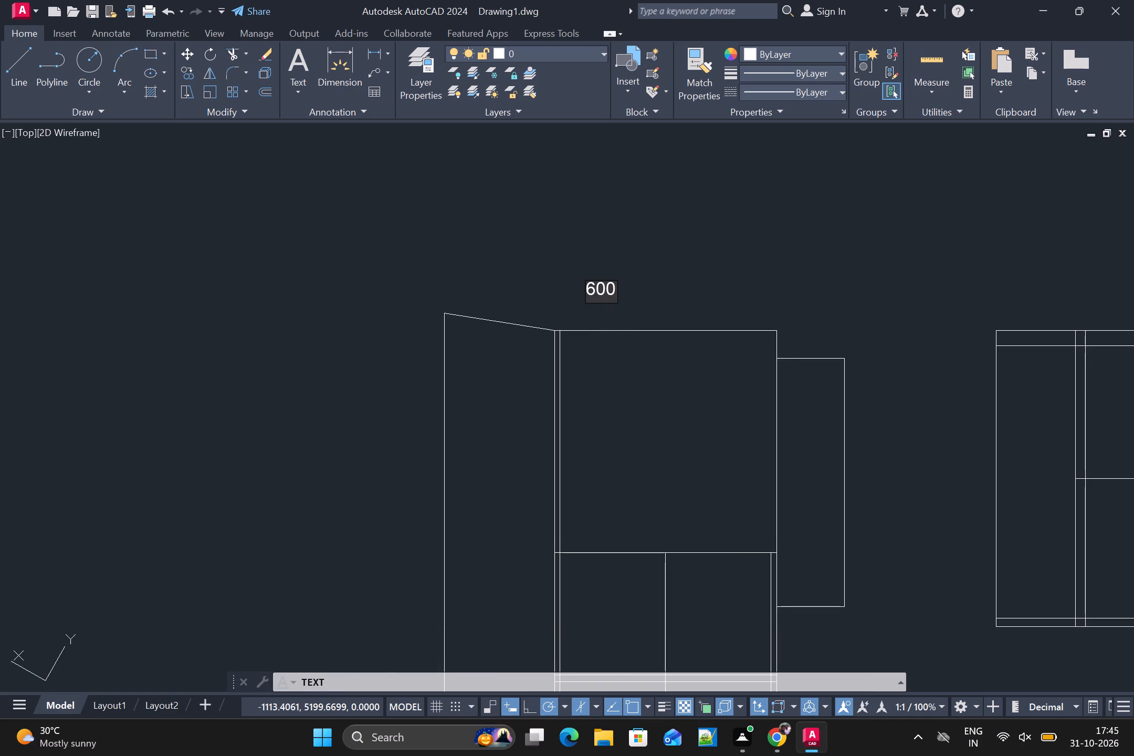
left_click(792, 343)
type("270")
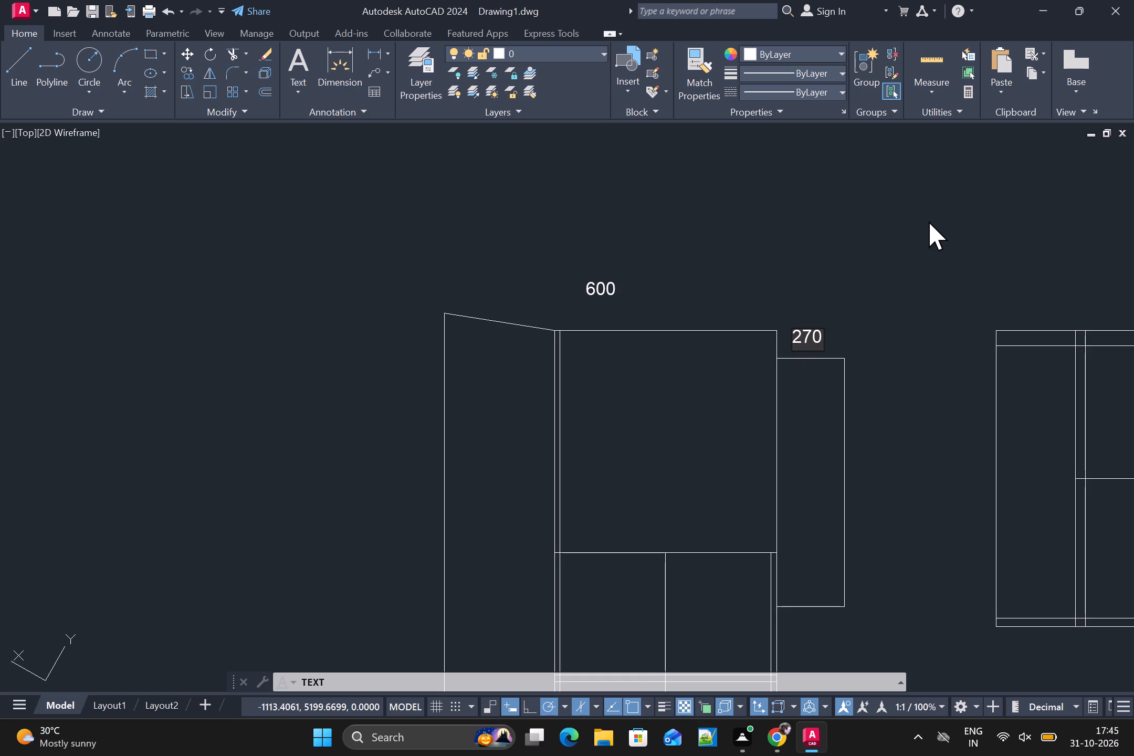
Label the tall unit's top compartment with two lines of text, H and OCMAMOK.
left_click(574, 423)
key("j")
key("BackSpace")
key("h")
key("Return")
type("OC")
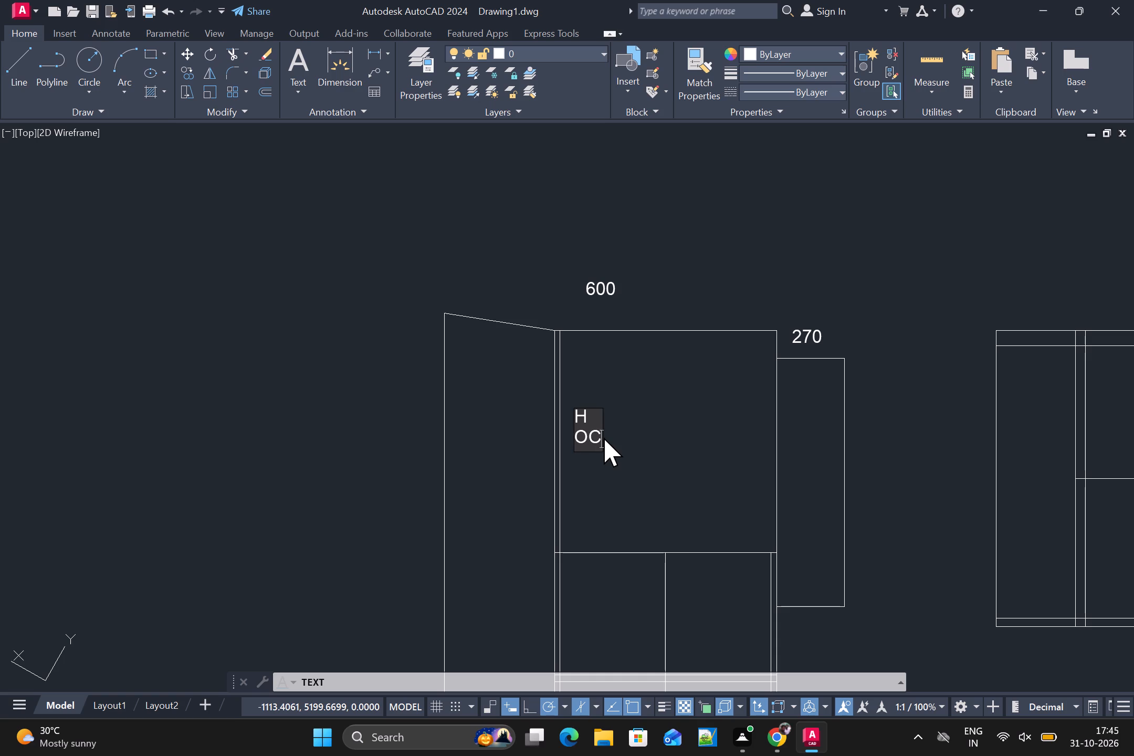
key("m")
type("MOK")
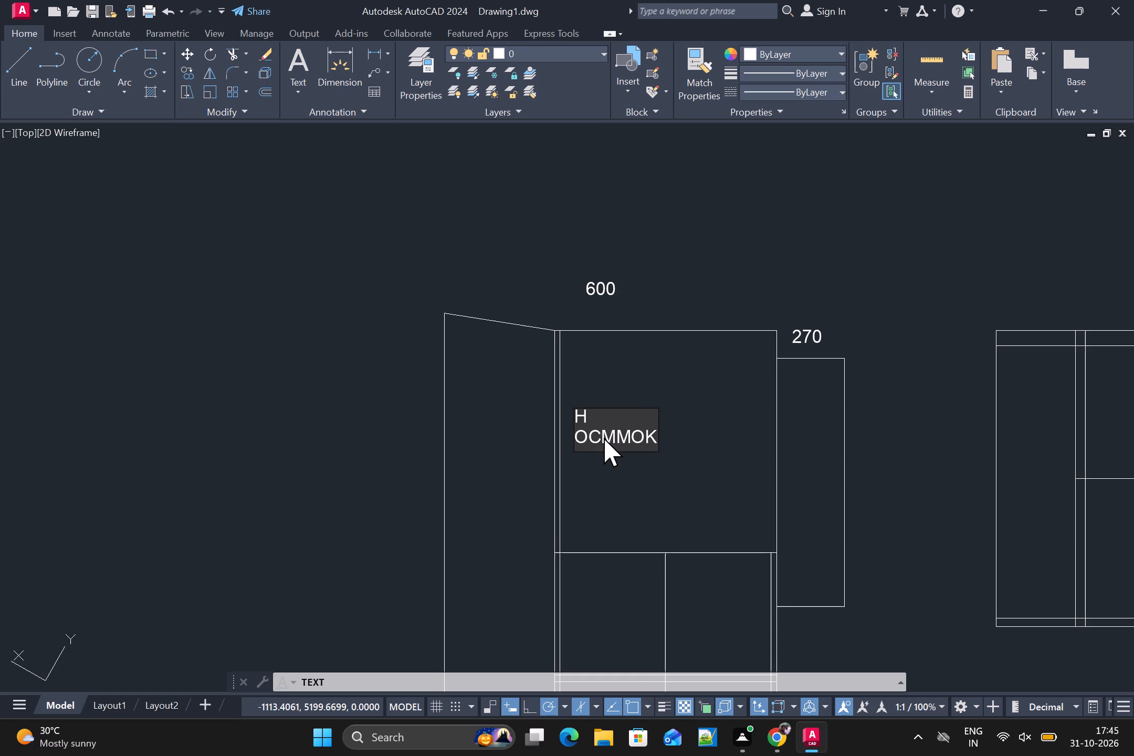
key("BackSpace")
key("BackSpace")
key("BackSpace")
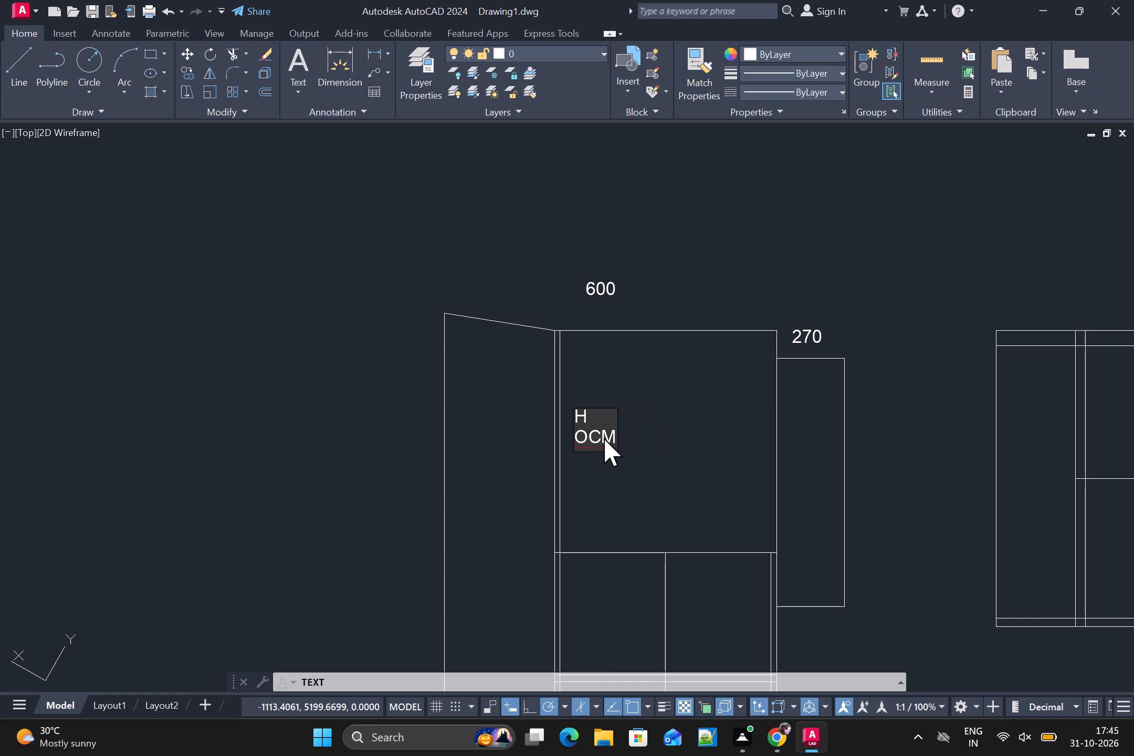
type("AMOL")
key("BackSpace")
key("k")
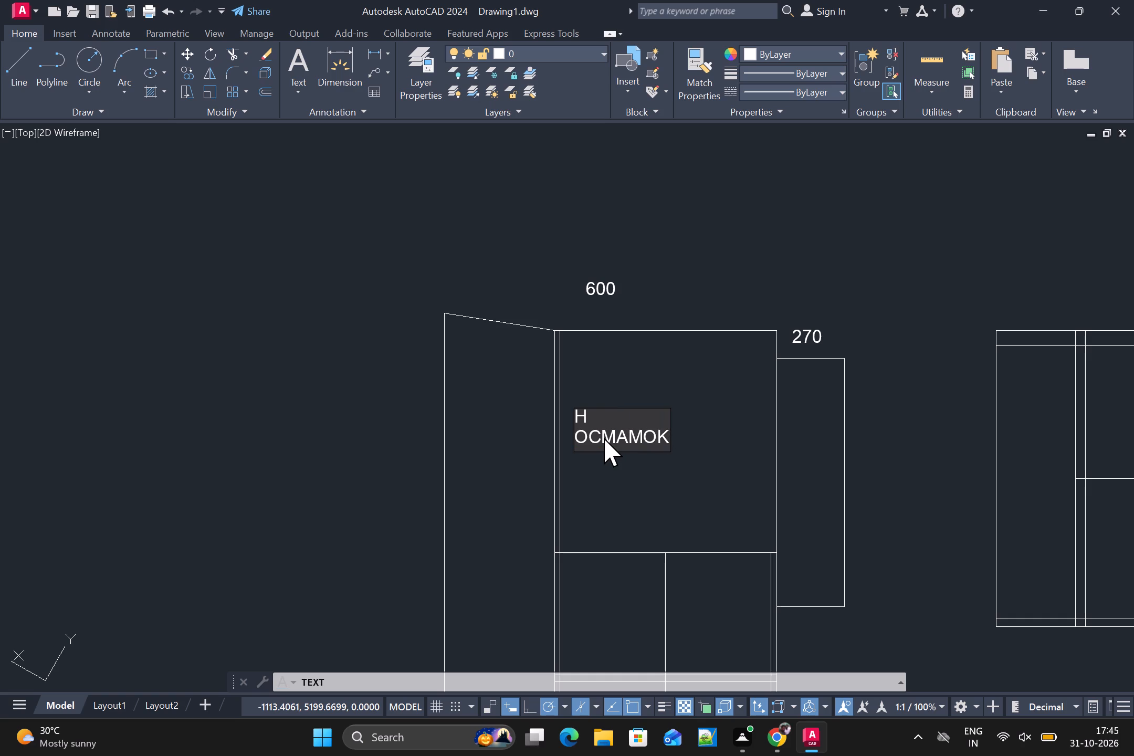
Label the two halves of the tall unit's second compartment HUWA on the left and 300 on the right.
scroll(646, 520, "down", 1)
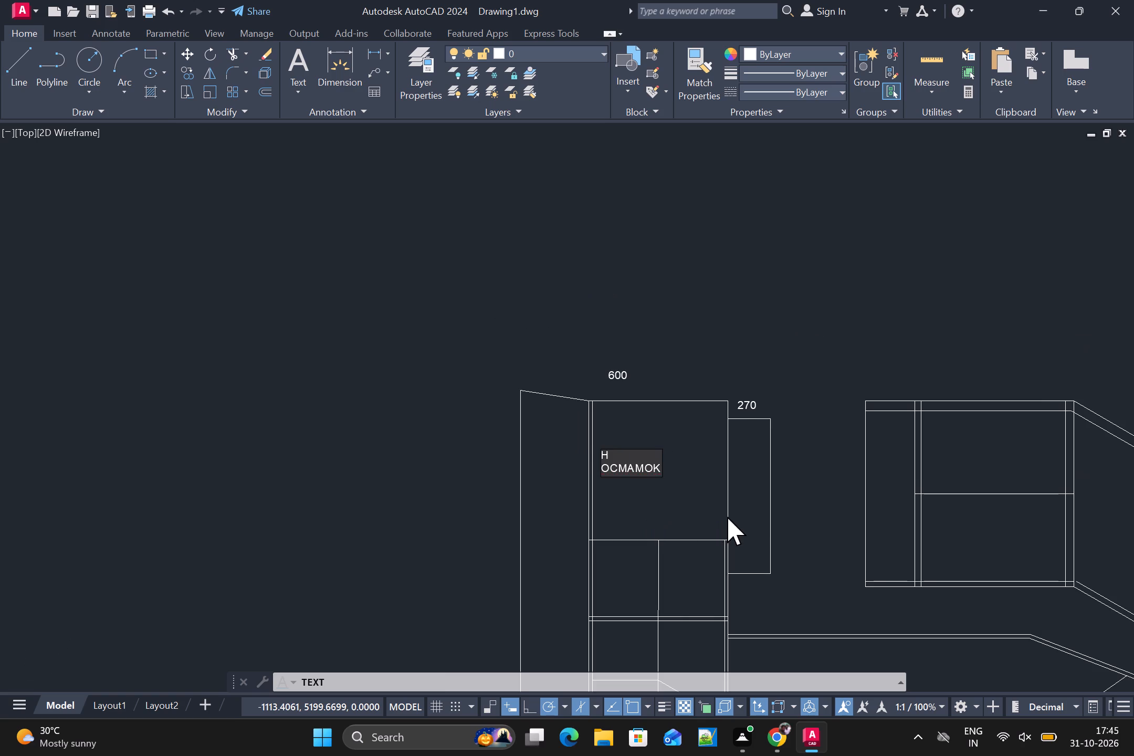
middle_click_drag(727, 517, 725, 424)
middle_click_drag(628, 495, 631, 426)
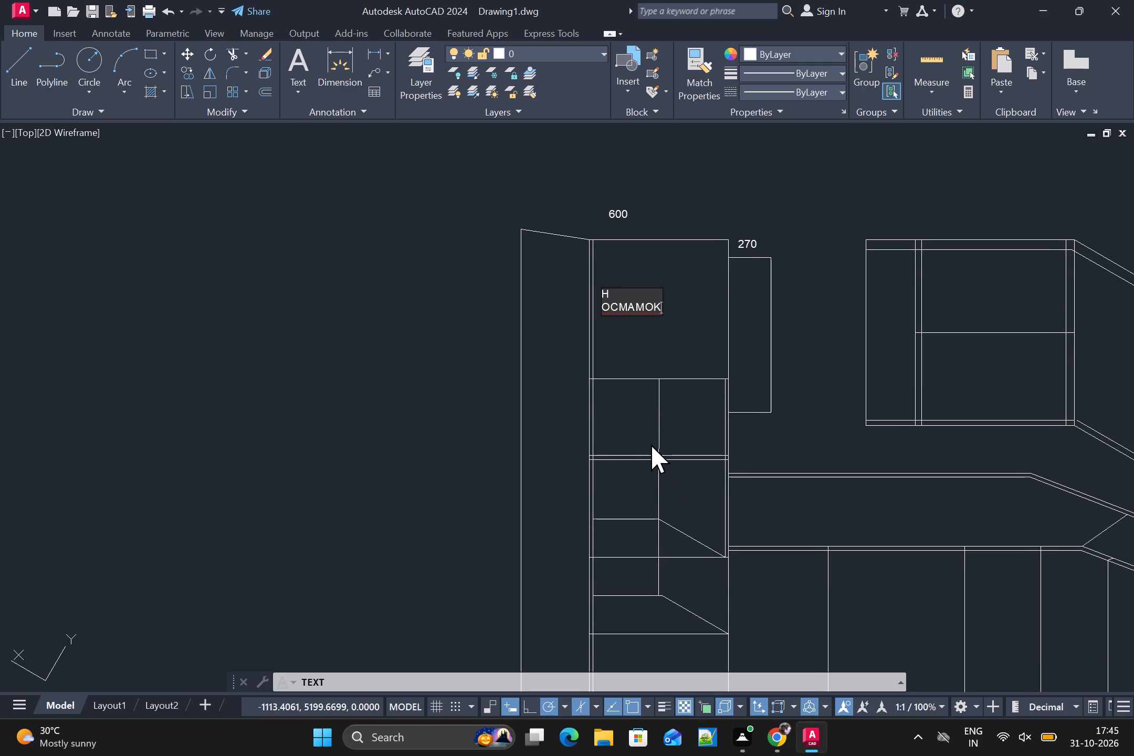
left_click(621, 421)
type("HU")
type("WA")
left_click(676, 430)
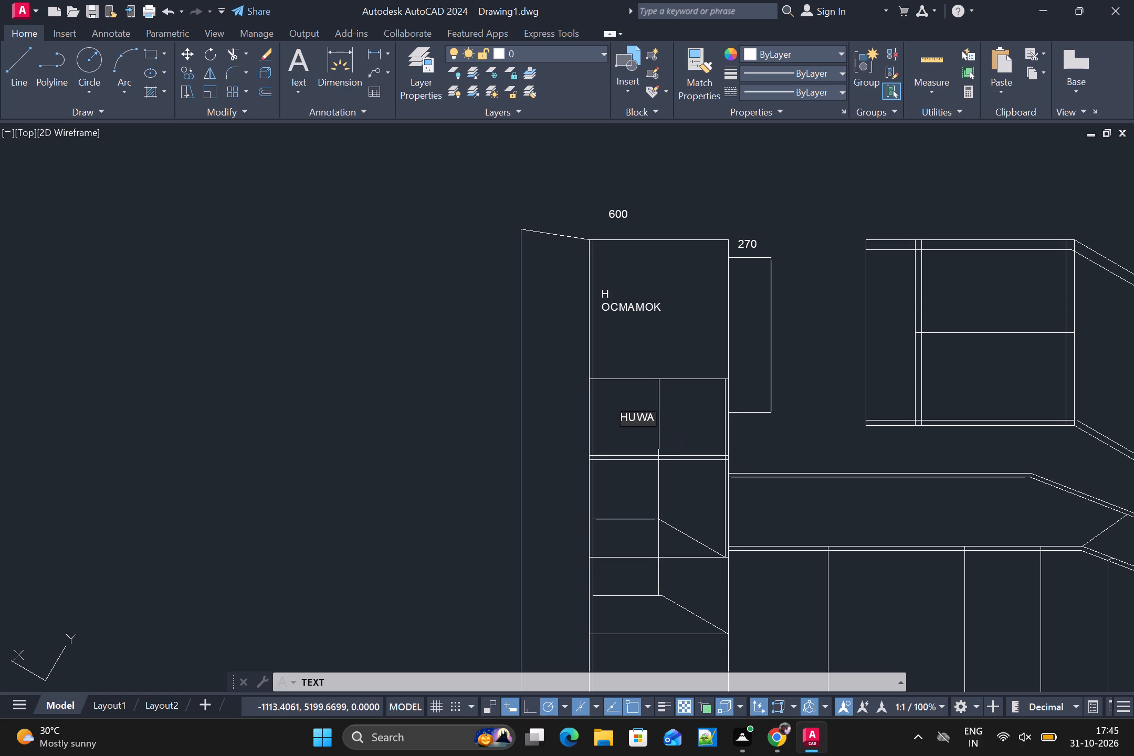
type("300")
Label each of the tall unit's two bottom compartments M5.
middle_click_drag(607, 494, 607, 406)
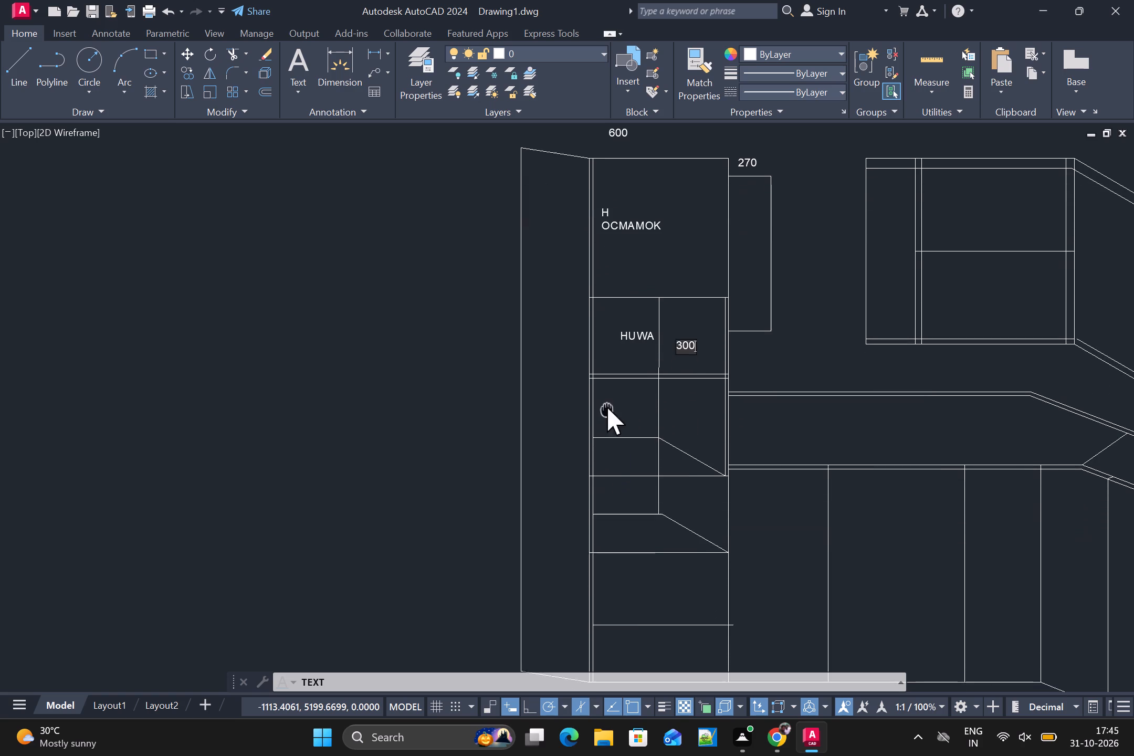
middle_click_drag(607, 406, 607, 407)
middle_click_drag(635, 512, 634, 459)
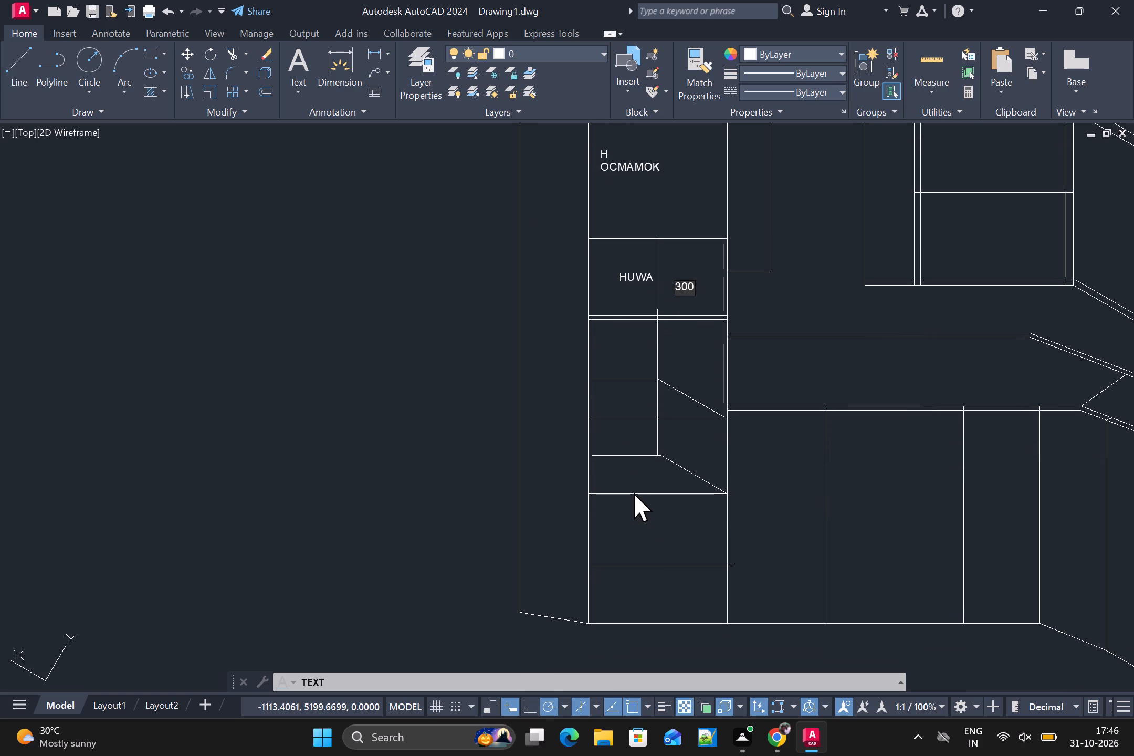
left_click(643, 528)
key("m")
key("5")
left_click(652, 584)
type("M5")
Label the base cabinet beside the tall unit KAP and the narrow third base cabinet IM.
left_click(747, 503)
type("KAP")
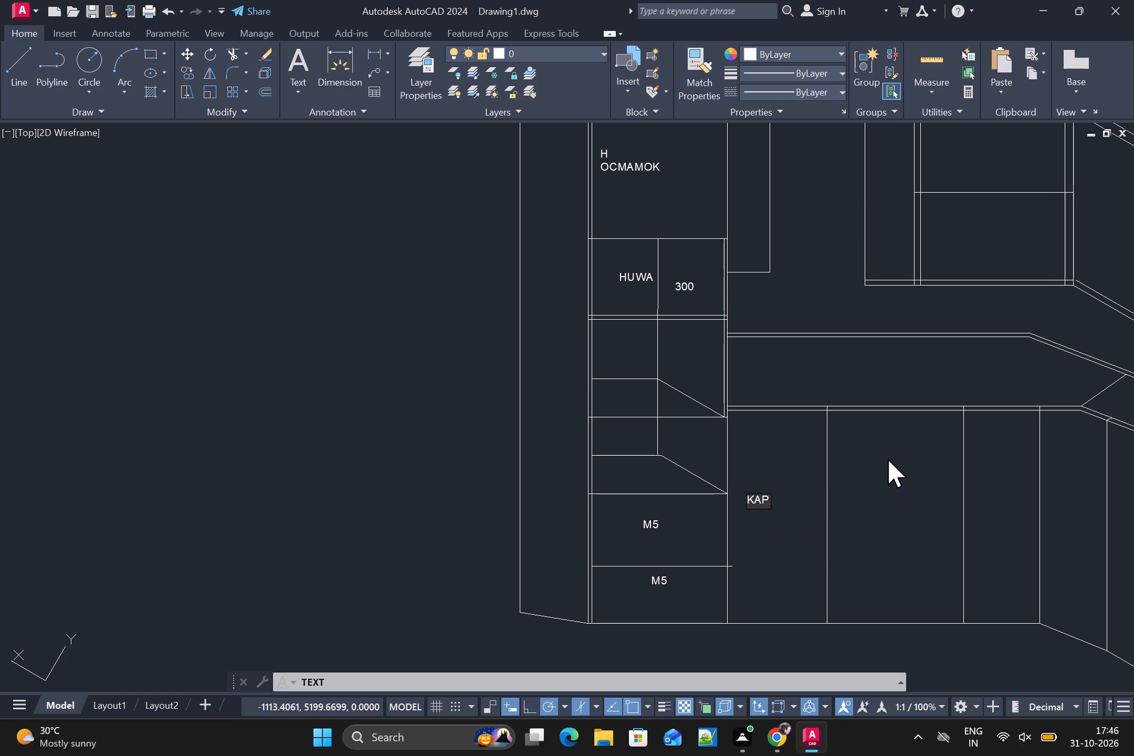
scroll(880, 472, "down", 1)
middle_click_drag(883, 482, 800, 469)
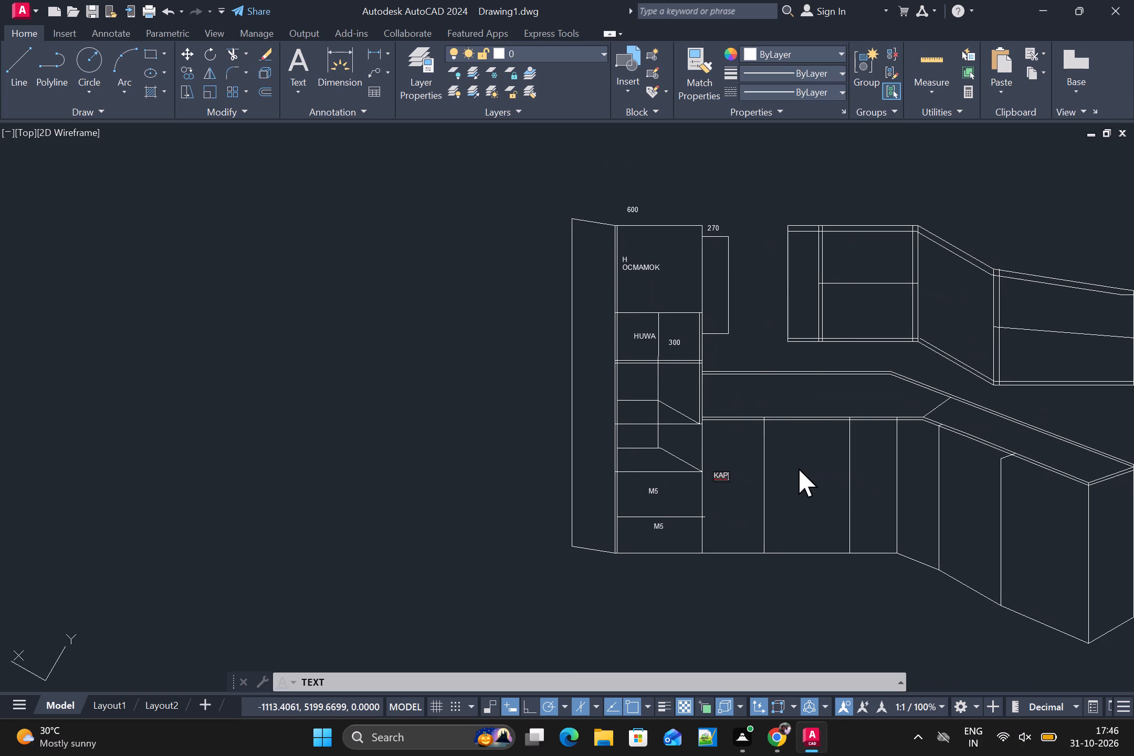
left_click(860, 487)
type("IM")
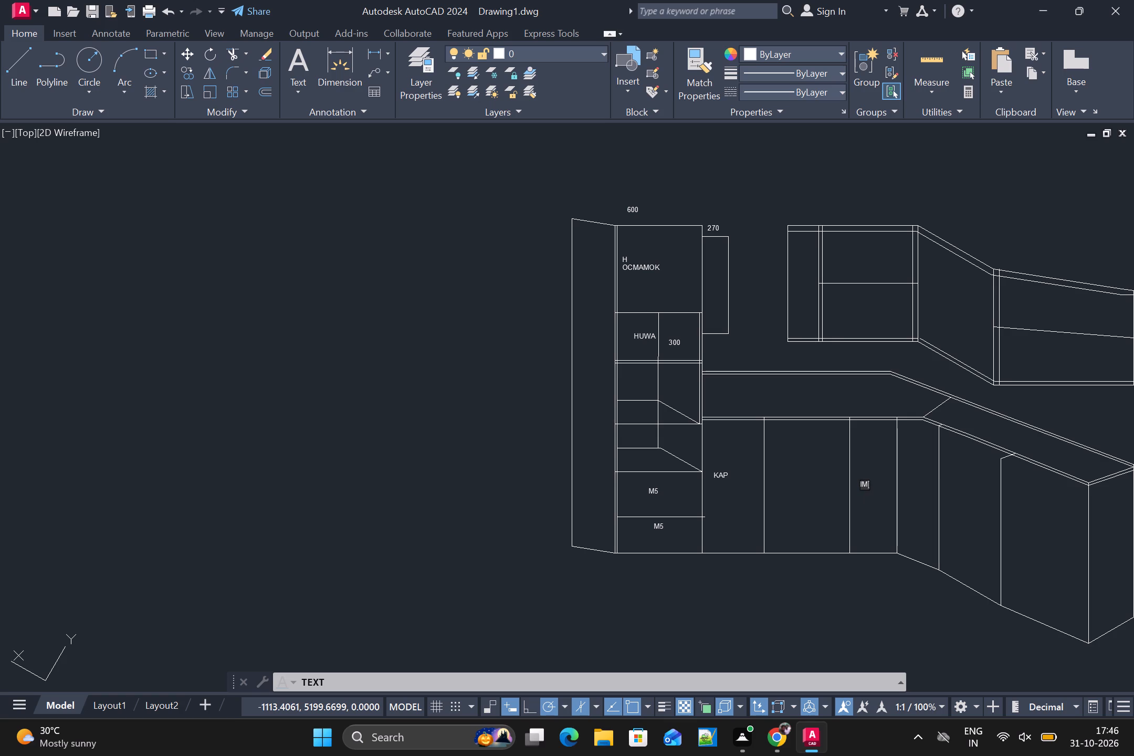
Label the second base cabinet M5 three times, one above another at upper, middle and lower height.
left_click(803, 446)
type("M5")
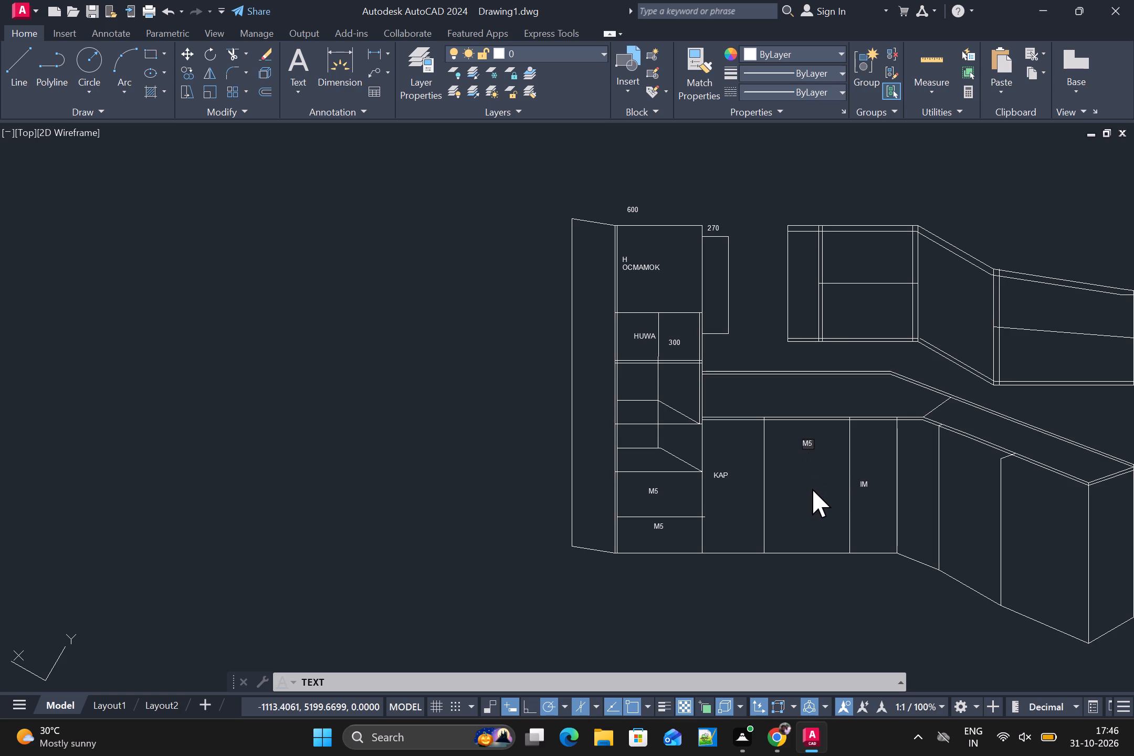
left_click(812, 489)
left_click(800, 490)
key("m")
key("5")
left_click(806, 532)
type("M5")
Add size labels along the worktop's back edge: 600 and 900 on the straight run, 900 at the bend, and 900 twice along the angled run.
left_click(971, 393)
type("90")
key("0")
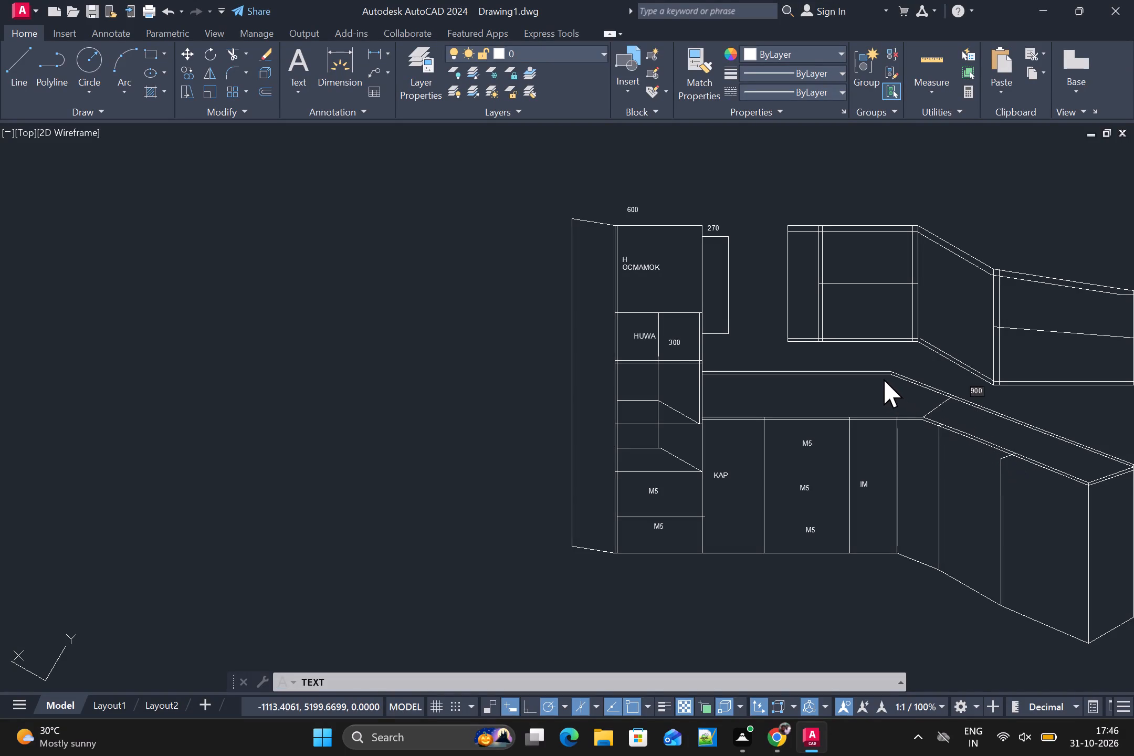
left_click(909, 366)
key("9")
key("0")
key("0")
left_click(816, 353)
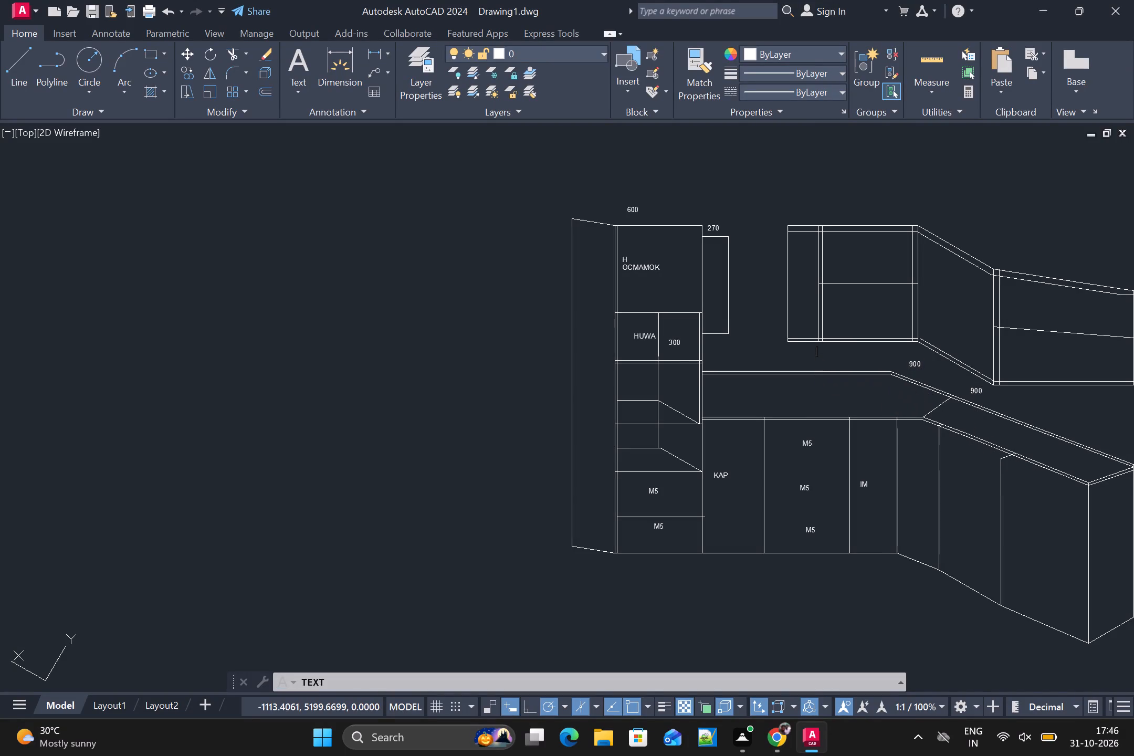
left_click(810, 364)
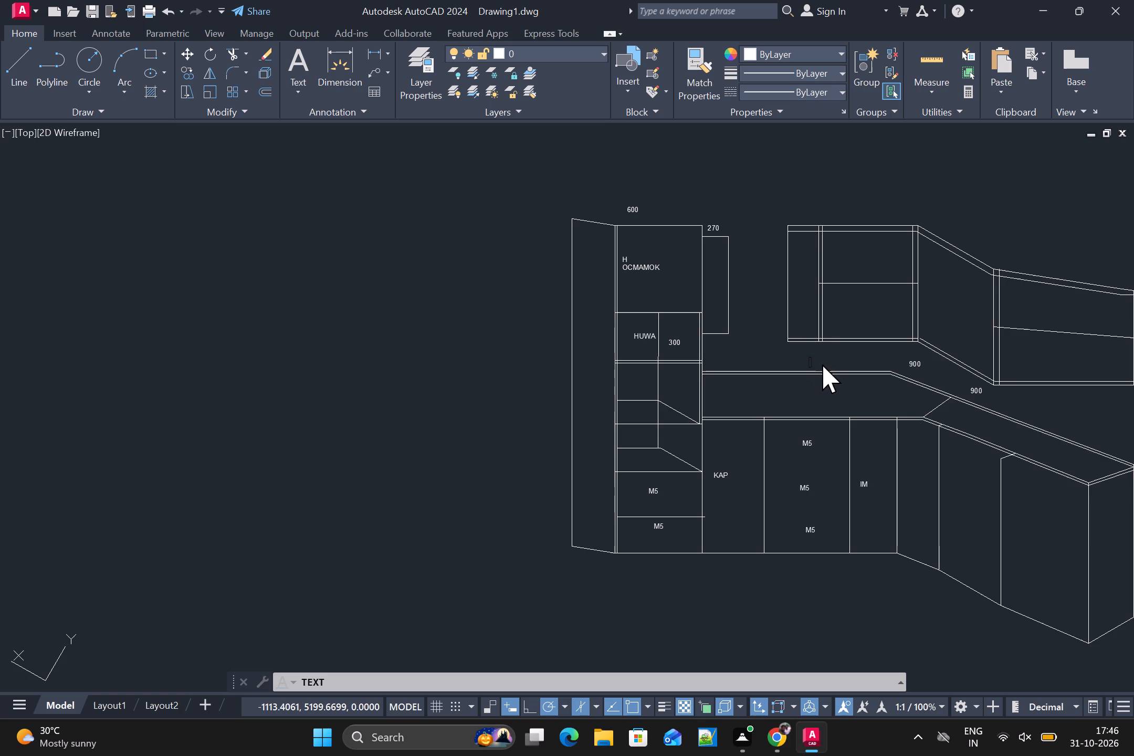
type("900")
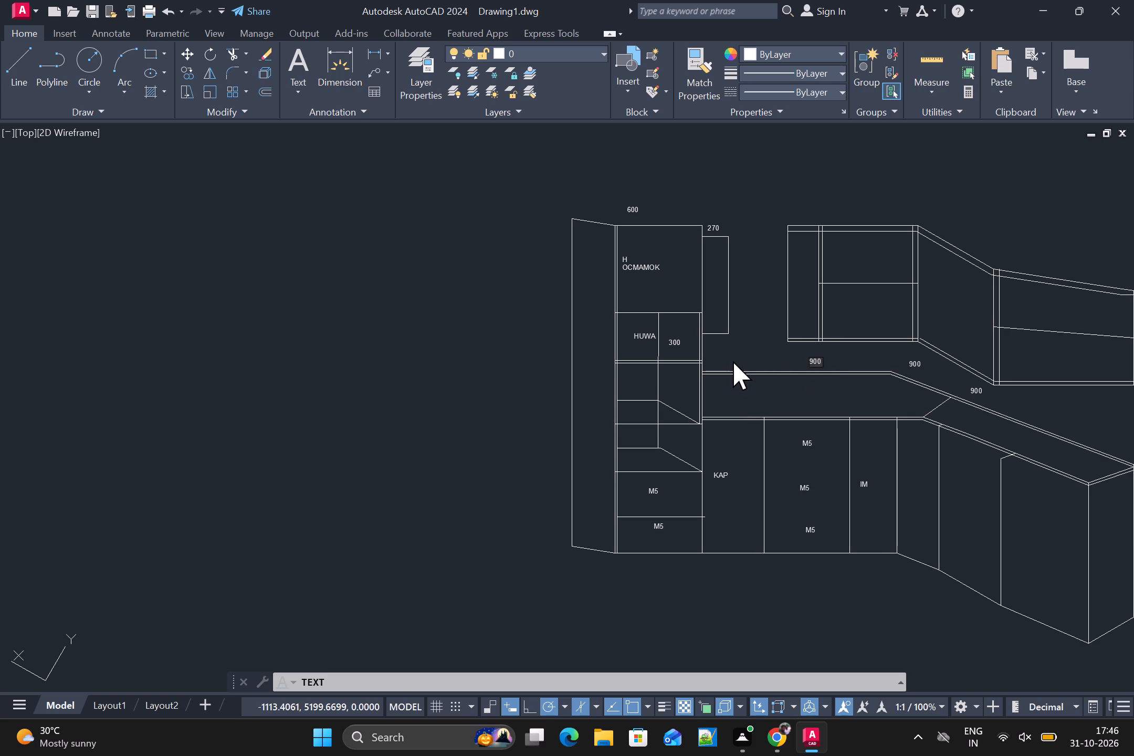
left_click(736, 361)
key("6")
key("0")
key("0")
left_click(1044, 416)
type("900")
Add size labels above the wall cabinets: 900 over the slanted corner unit, 300 over the end unit, 600X600 near the corner and 900 at the narrow end.
left_click(943, 223)
type("90")
key("0")
left_click(1031, 255)
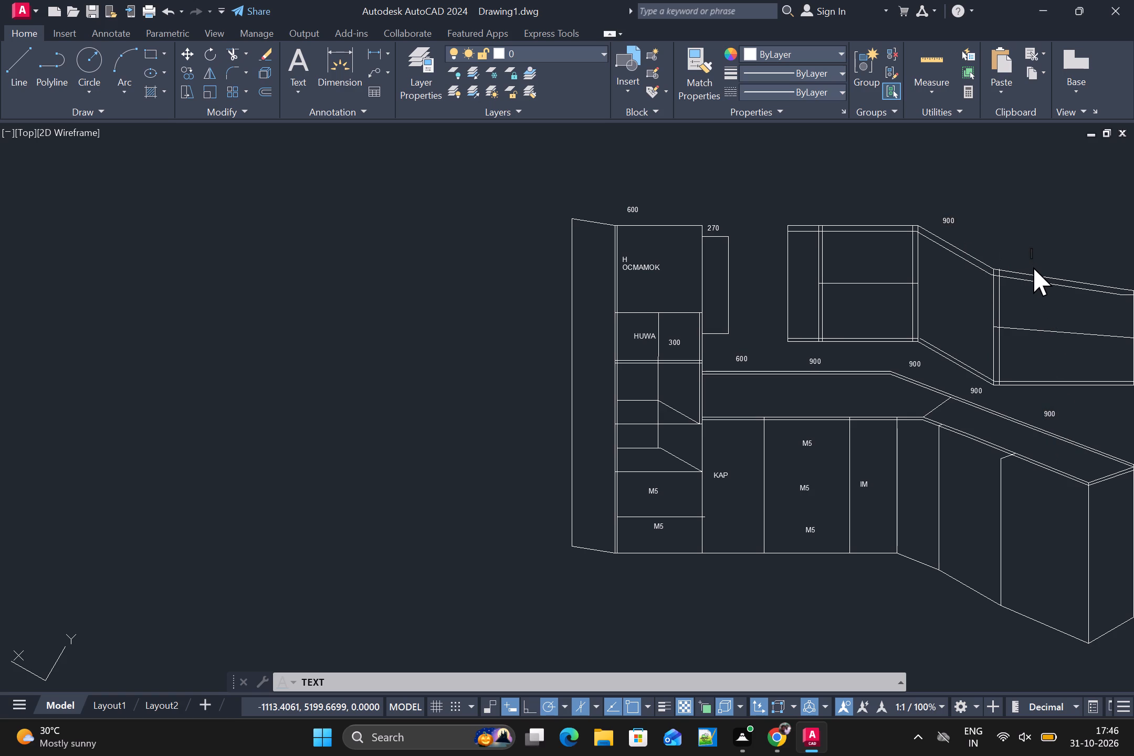
type("300")
left_click(852, 217)
left_click(887, 210)
type("600")
type("X600")
left_click(795, 212)
type("900")
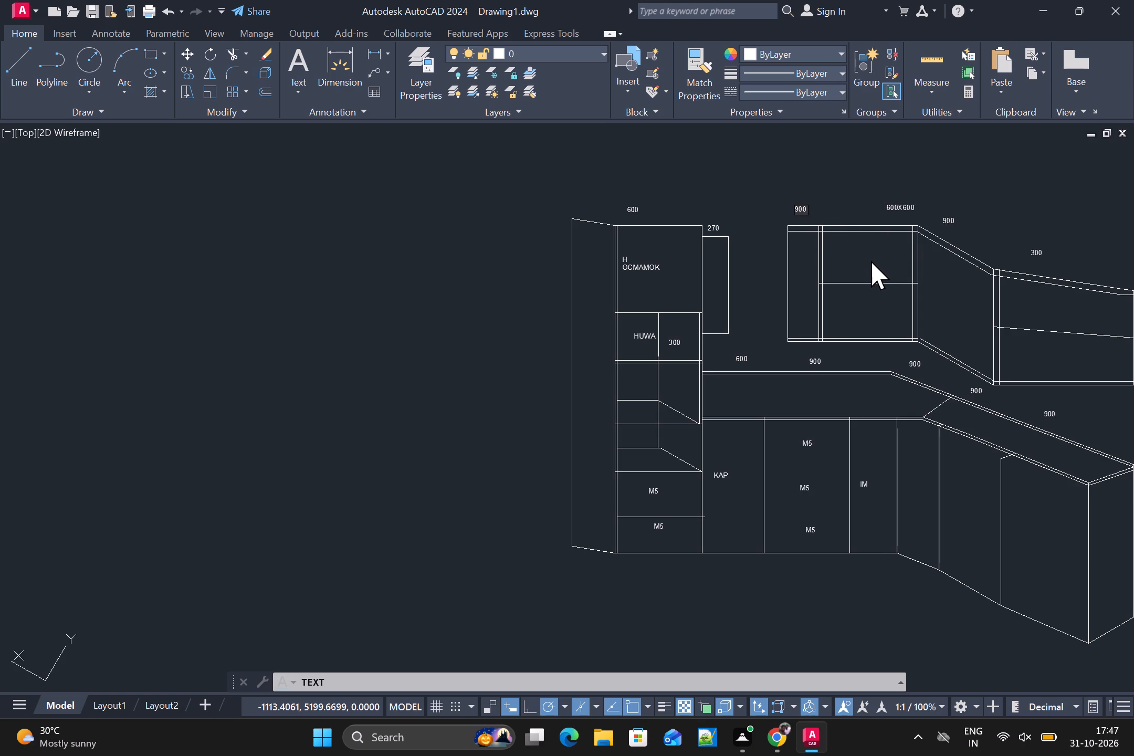
Label the narrow end compartment of the straight wall cabinet with two lines of text, H and 800.
left_click(801, 260)
left_click(794, 257)
key("h")
key("Return")
type("800")
Label the upper compartment of the straight wall cabinet with two lines of text, AVENTOS and HF.
left_click(836, 258)
type("AV")
type("ENTO")
key("s")
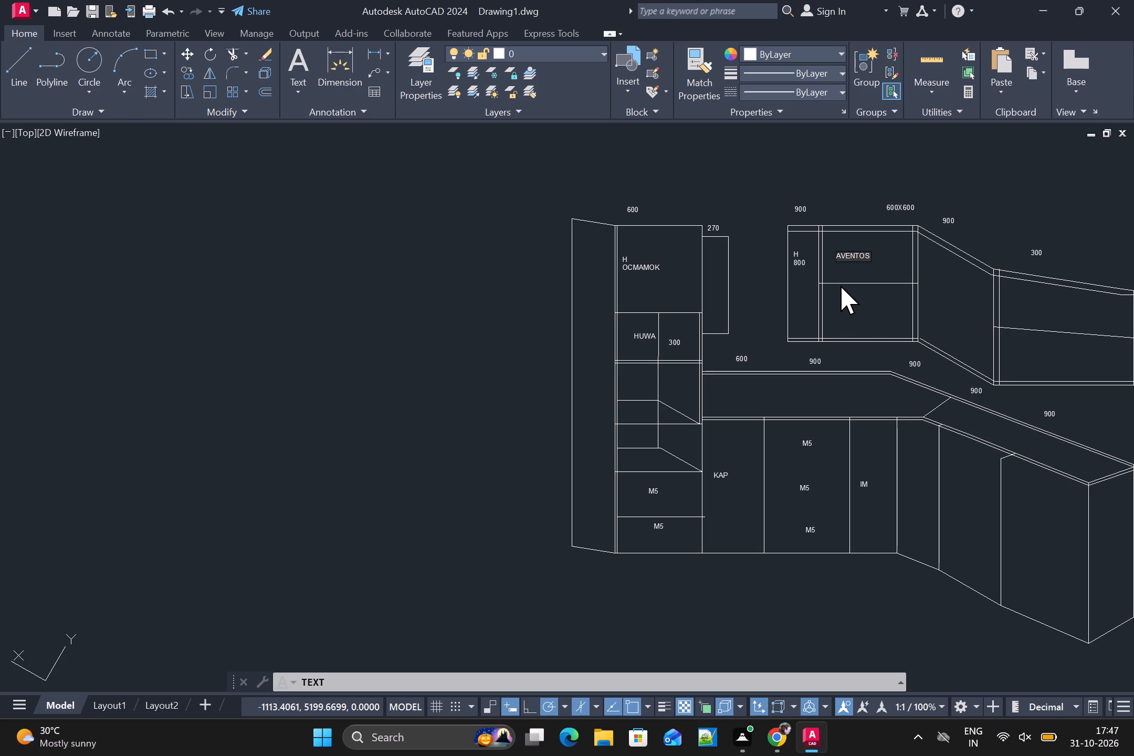
key("Return")
type("HF")
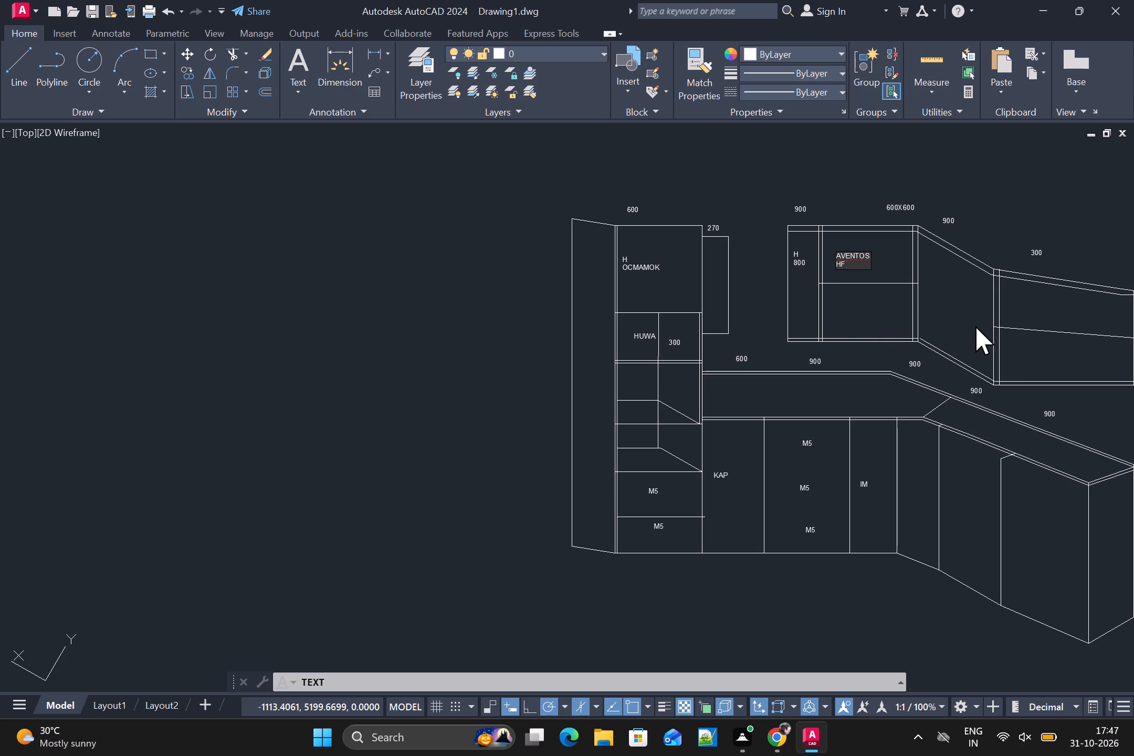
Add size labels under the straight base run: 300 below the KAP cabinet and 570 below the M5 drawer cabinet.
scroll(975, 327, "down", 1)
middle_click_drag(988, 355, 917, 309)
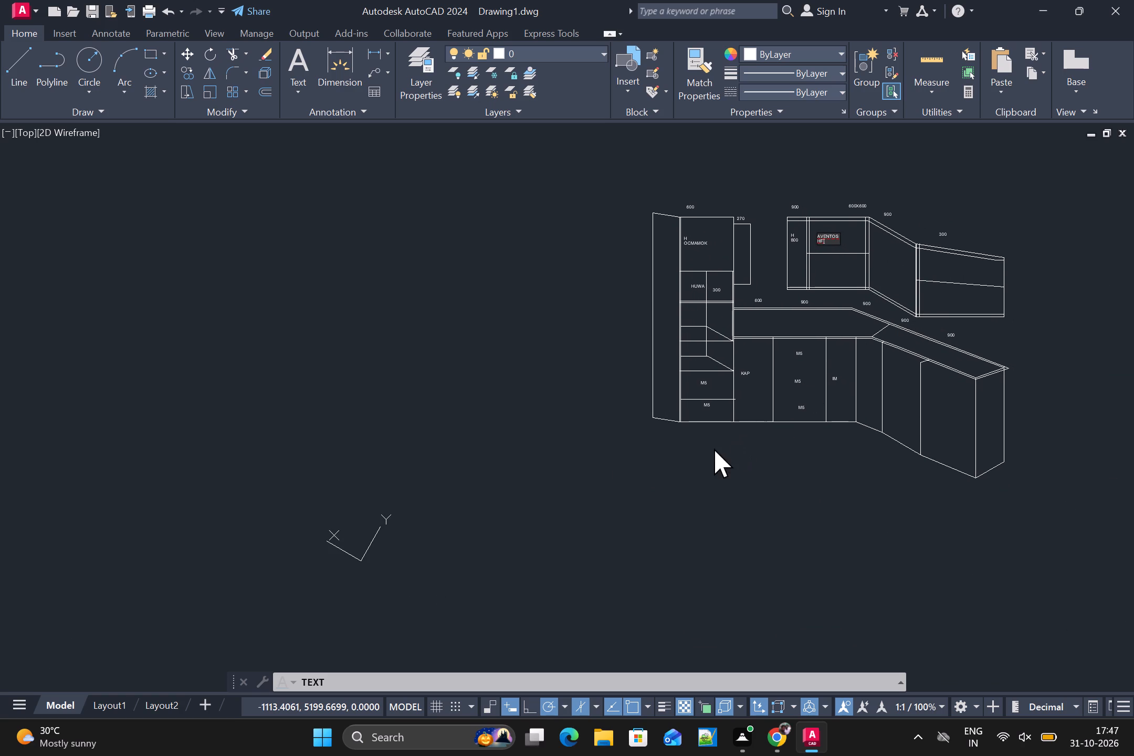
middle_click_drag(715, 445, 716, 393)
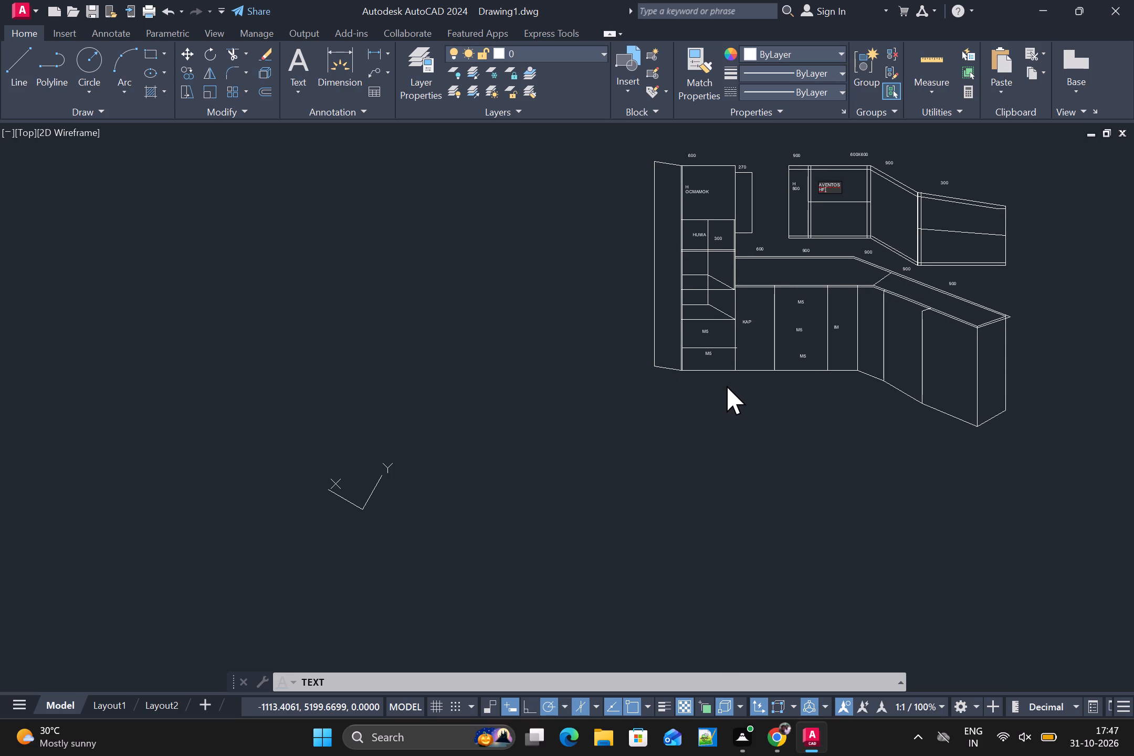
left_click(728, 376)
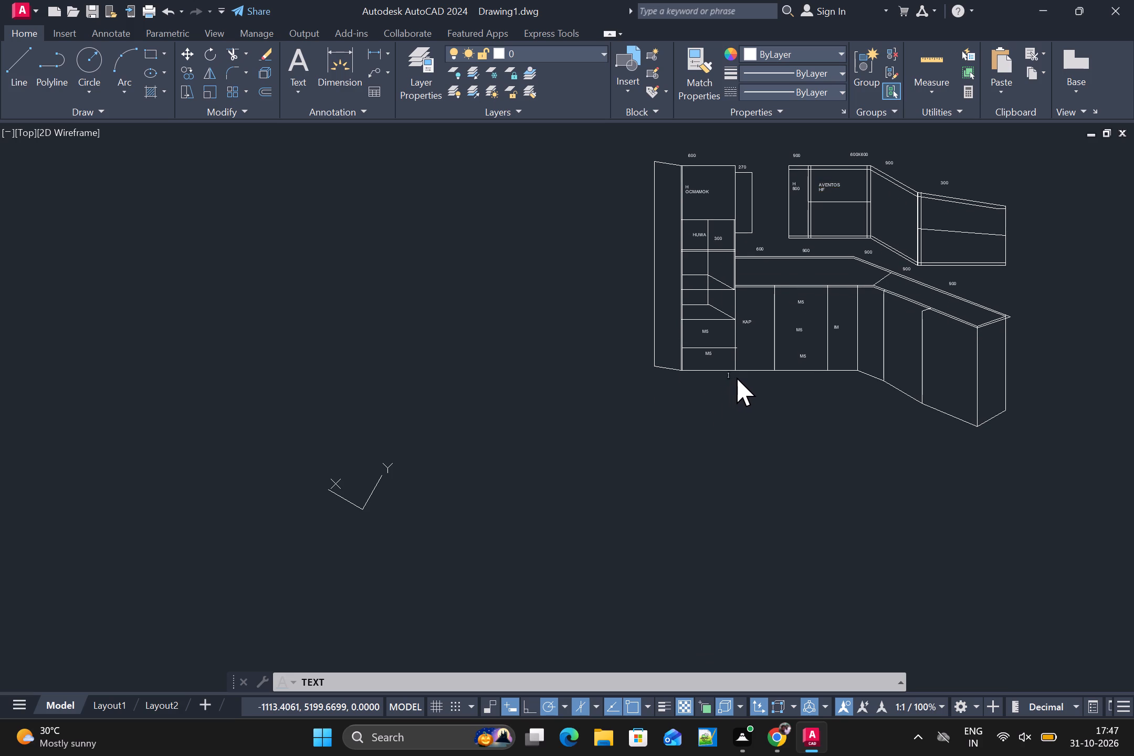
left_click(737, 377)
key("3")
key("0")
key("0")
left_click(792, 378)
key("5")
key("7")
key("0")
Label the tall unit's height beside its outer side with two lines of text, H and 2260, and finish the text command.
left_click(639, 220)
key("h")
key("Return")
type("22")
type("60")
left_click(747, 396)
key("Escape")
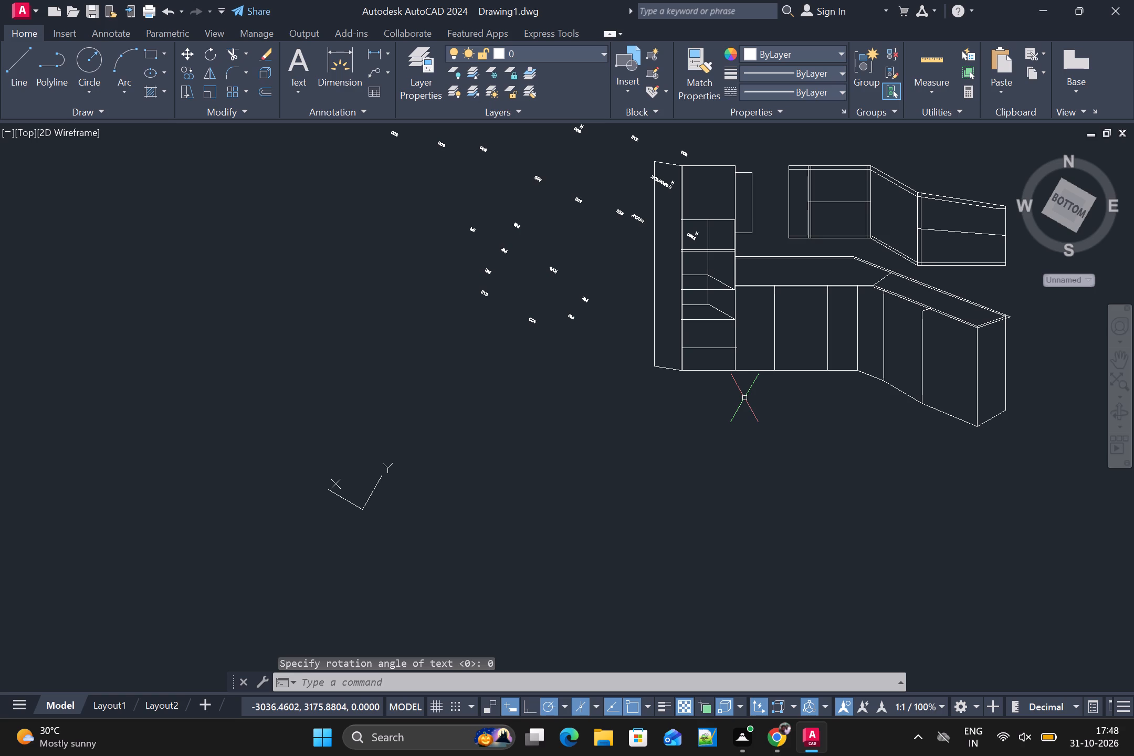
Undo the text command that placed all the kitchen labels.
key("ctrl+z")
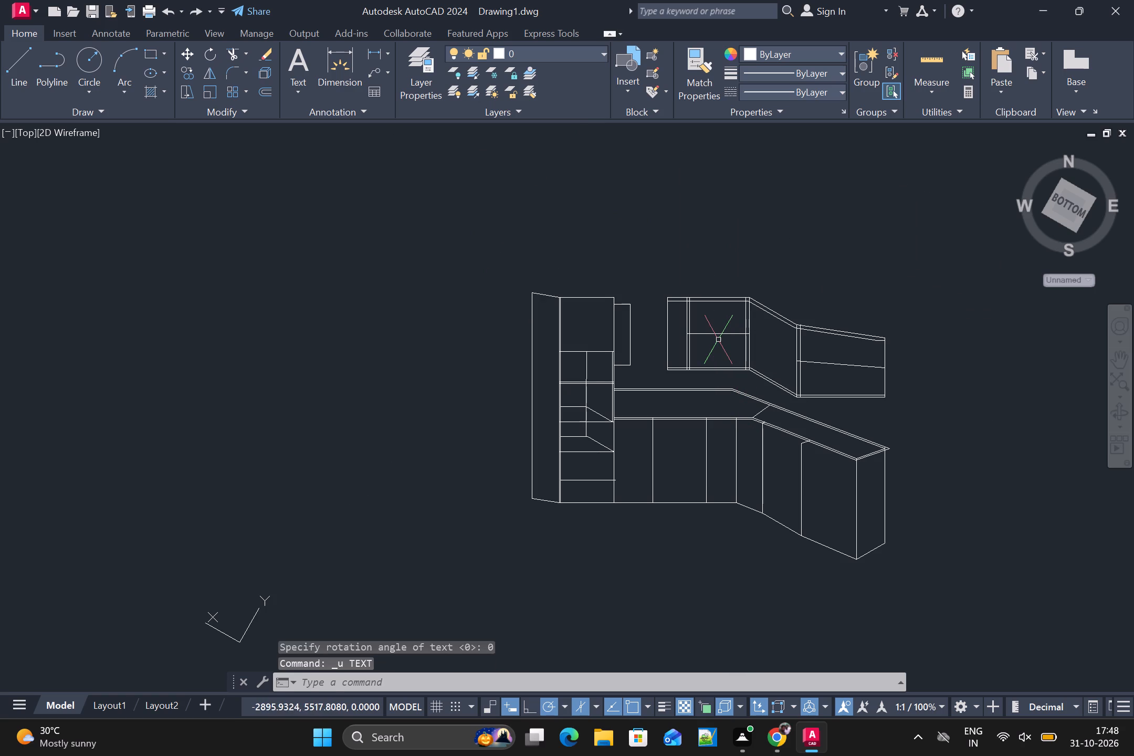
Start single-line text with a picked larger height and rotation 0, and add labels 600 above the tall unit and 270 above its side panel.
key("d")
key("t")
key("space")
left_click(565, 271)
scroll(566, 287, "up", 1)
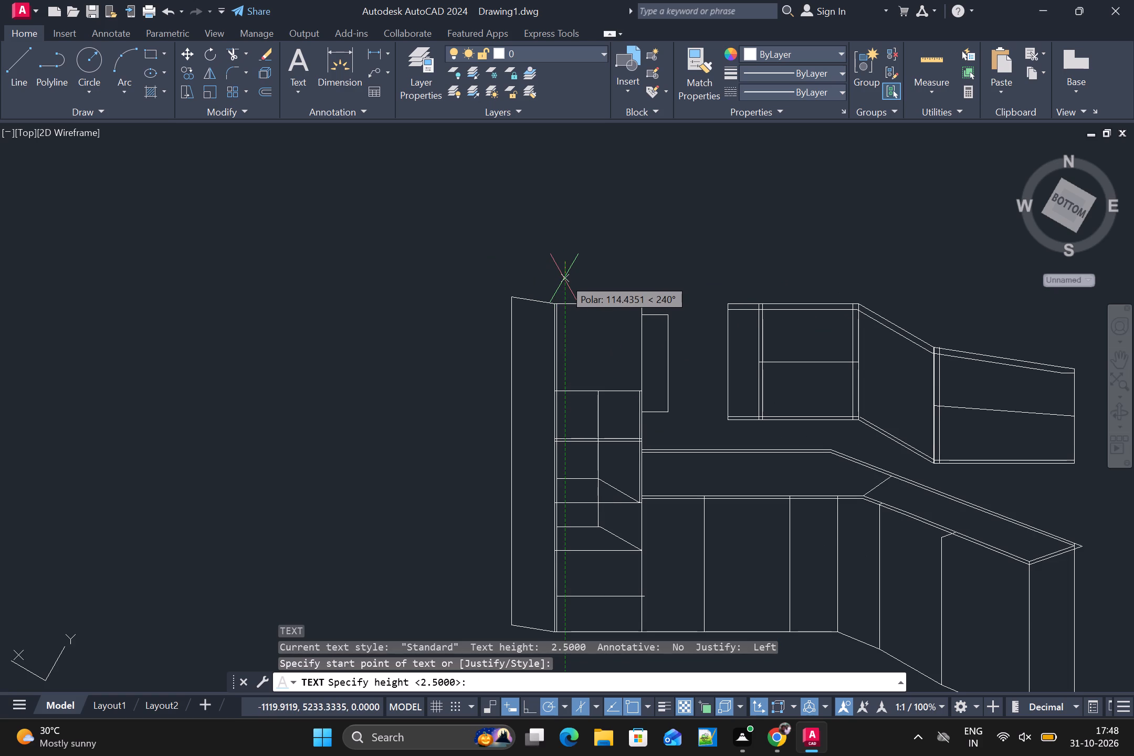
scroll(564, 277, "up", 2)
left_click(564, 277)
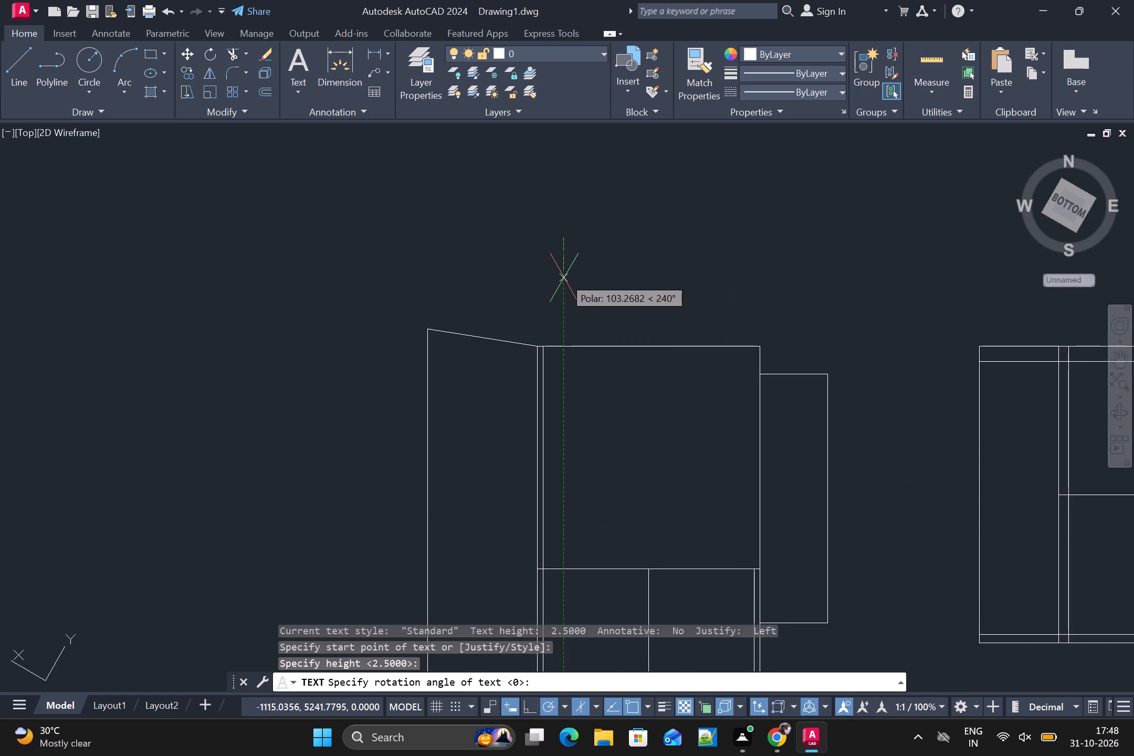
key("0")
key("Return")
scroll(600, 298, "down", 1)
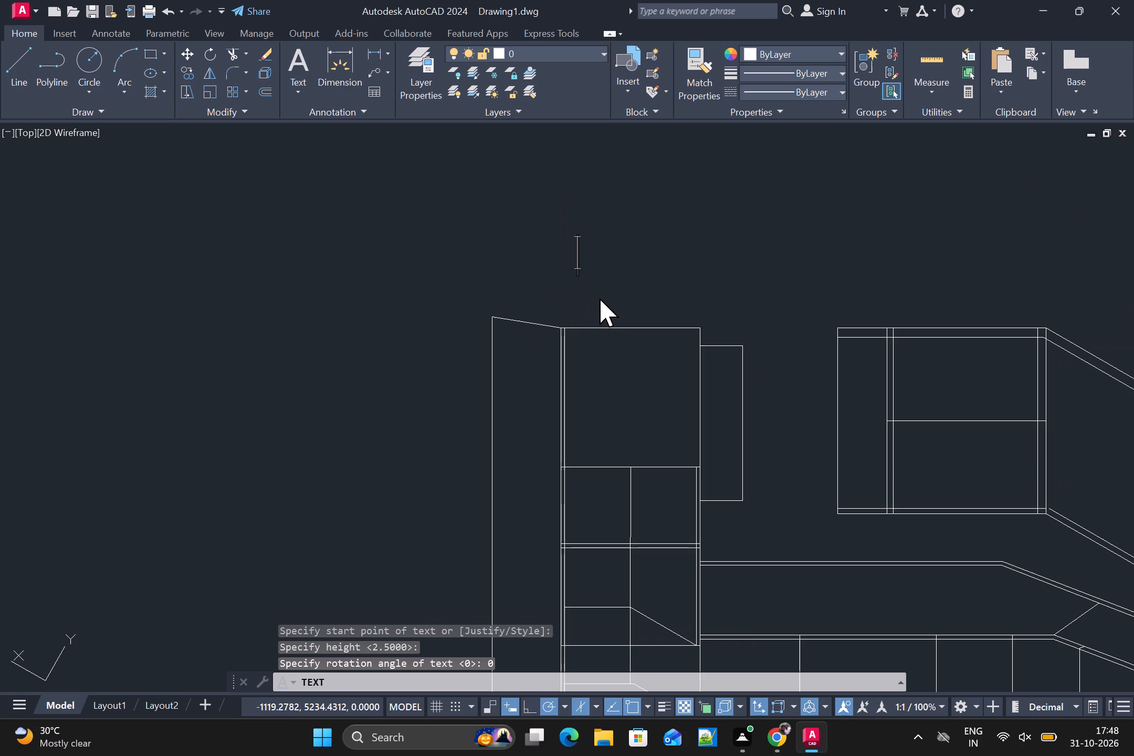
left_click(580, 298)
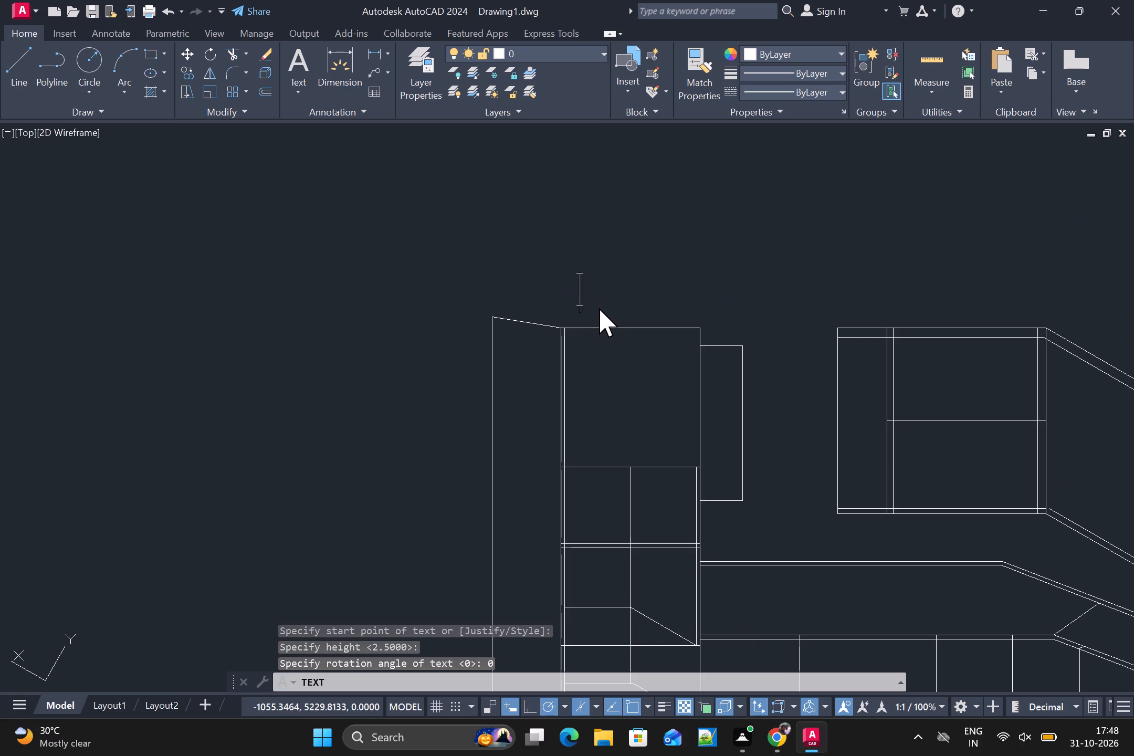
type("600")
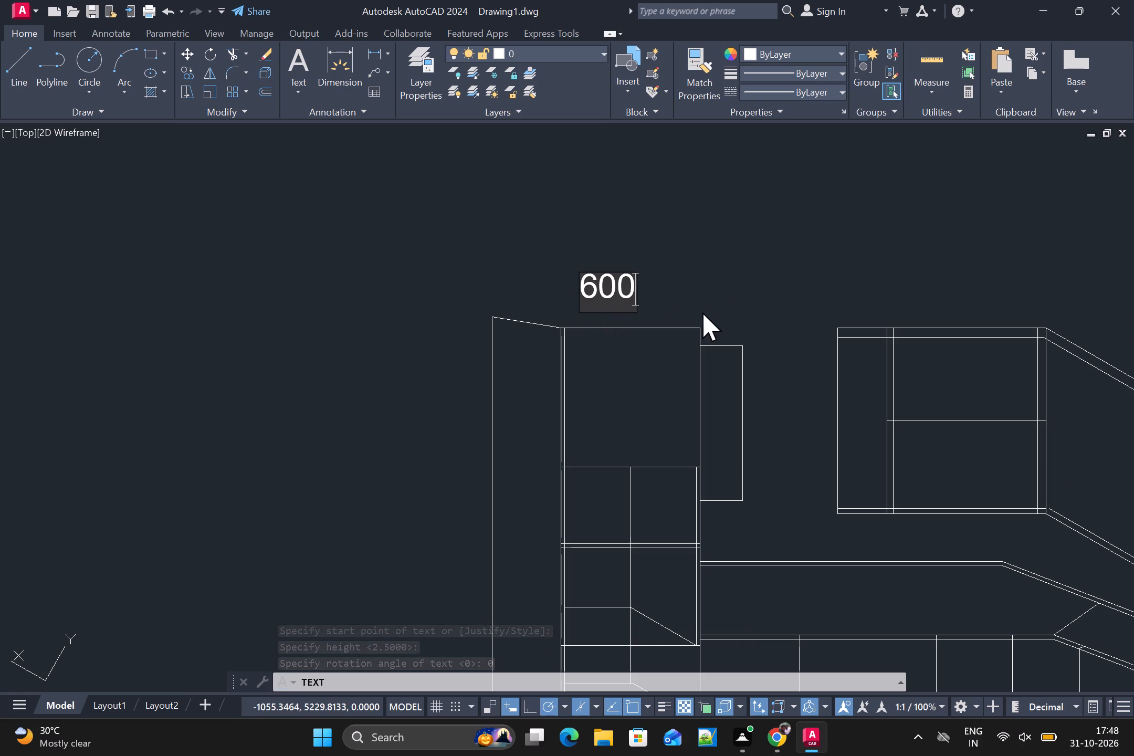
left_click(711, 324)
type("270")
Label the tall unit's height beside its outer side with two lines of text, H and 2260.
scroll(496, 437, "down", 2)
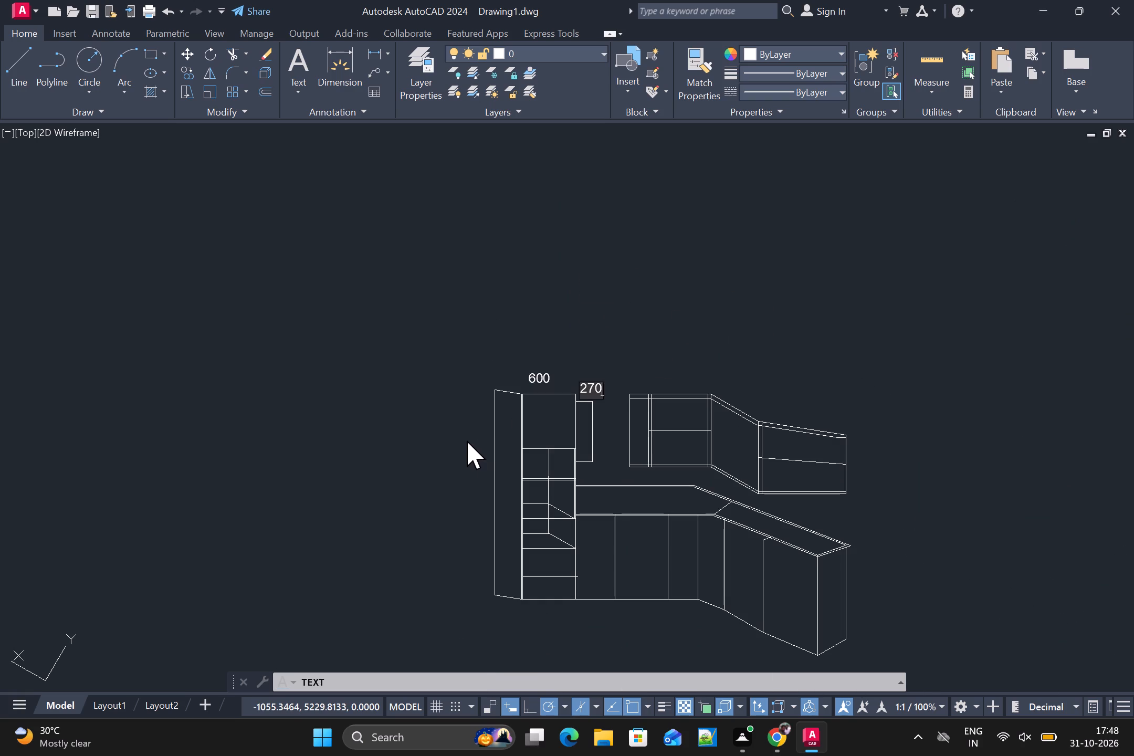
left_click(474, 435)
key("h")
key("Return")
type("2260")
Add size labels above the wall cabinets: 900 over the straight cabinet, 600X600 near the corner, 900 past the slanted unit and 300 over the end unit.
left_click(660, 376)
type("900")
left_click(703, 384)
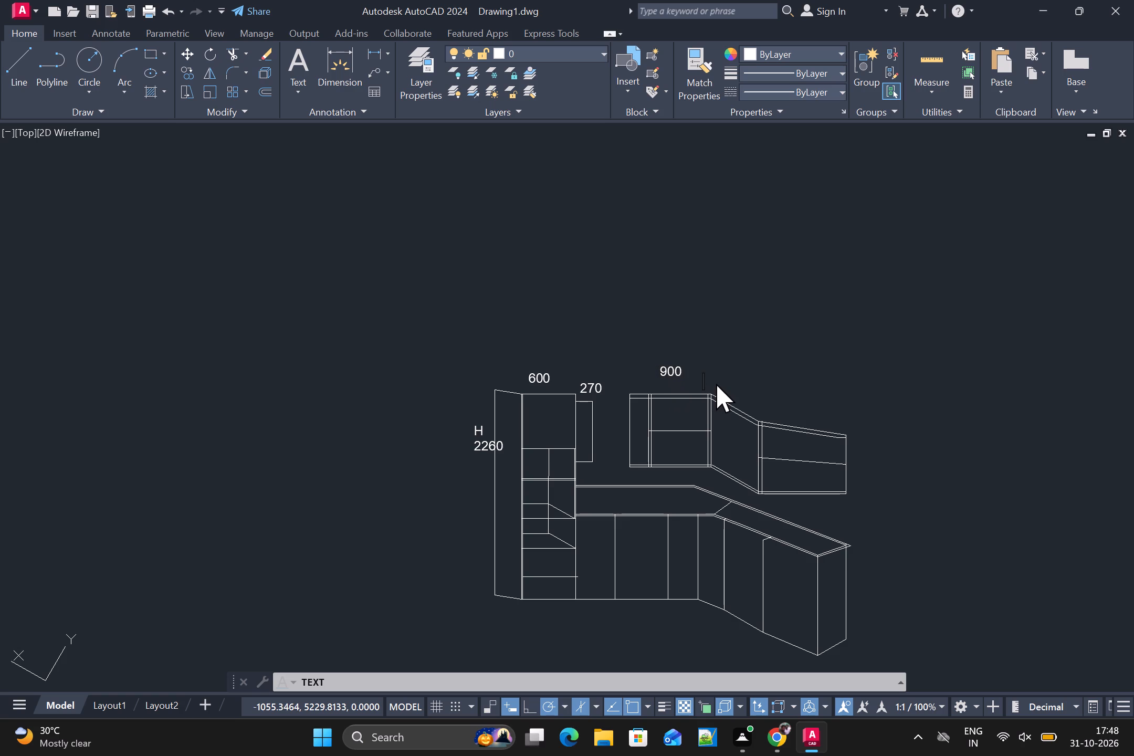
left_click(702, 369)
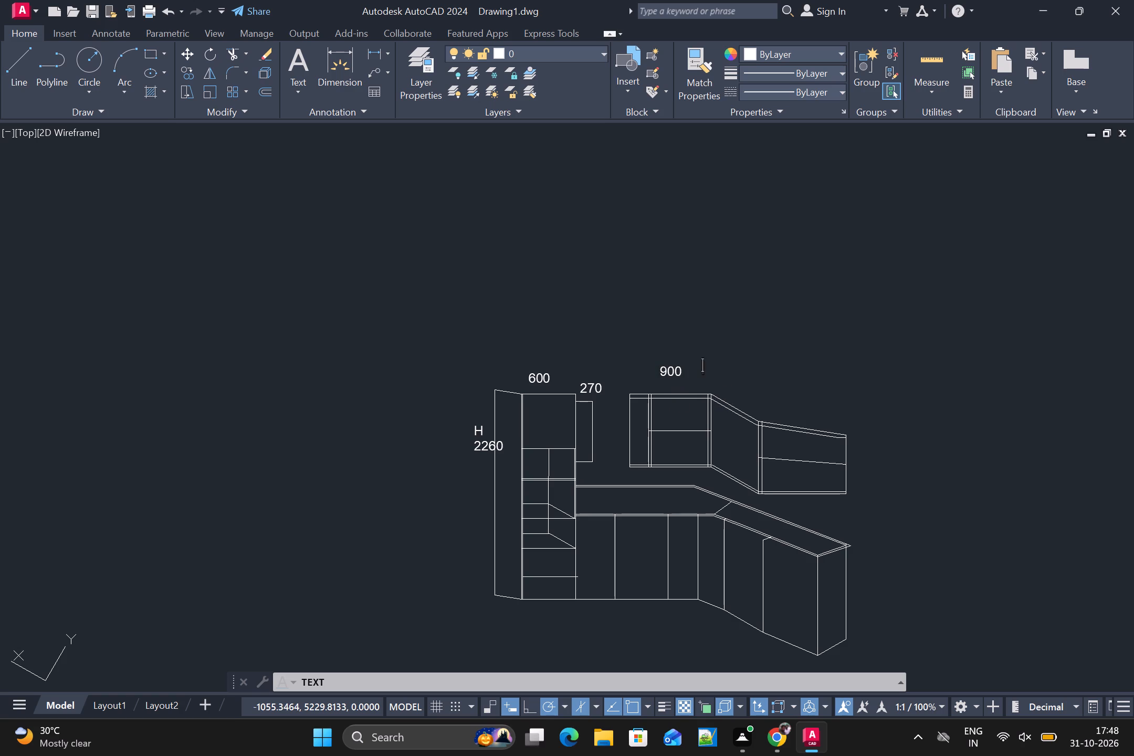
left_click(700, 375)
type("600")
type("X600")
left_click(752, 391)
type("900")
left_click(784, 410)
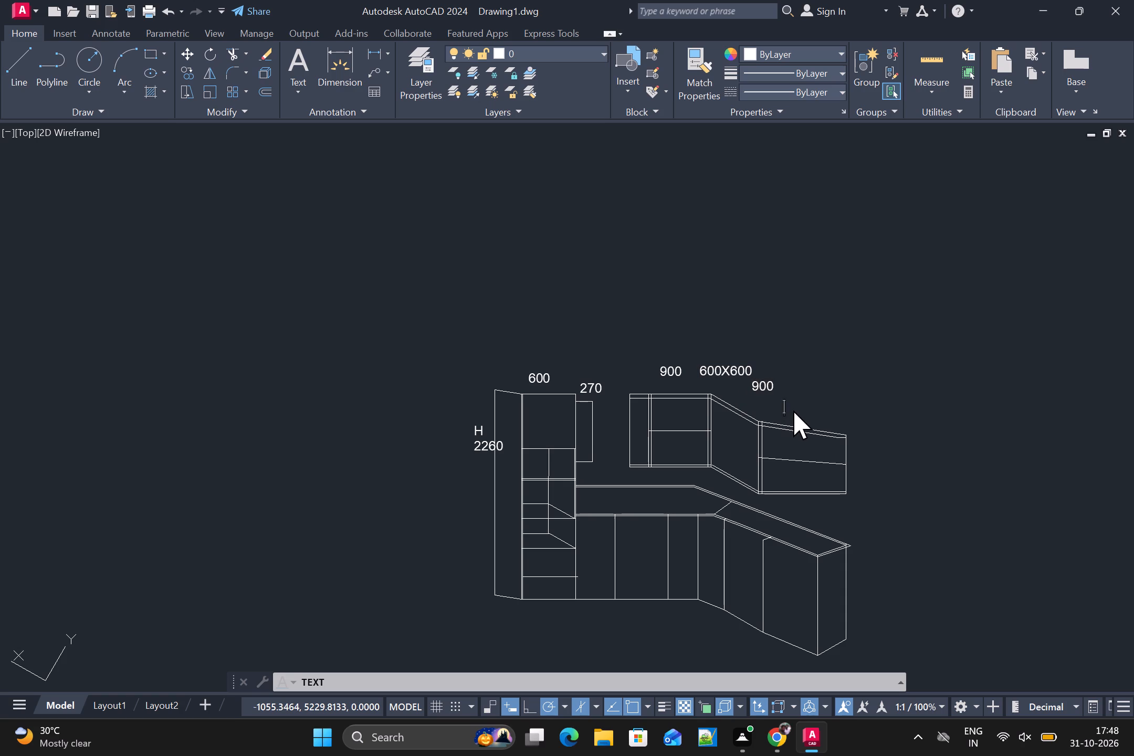
type("300")
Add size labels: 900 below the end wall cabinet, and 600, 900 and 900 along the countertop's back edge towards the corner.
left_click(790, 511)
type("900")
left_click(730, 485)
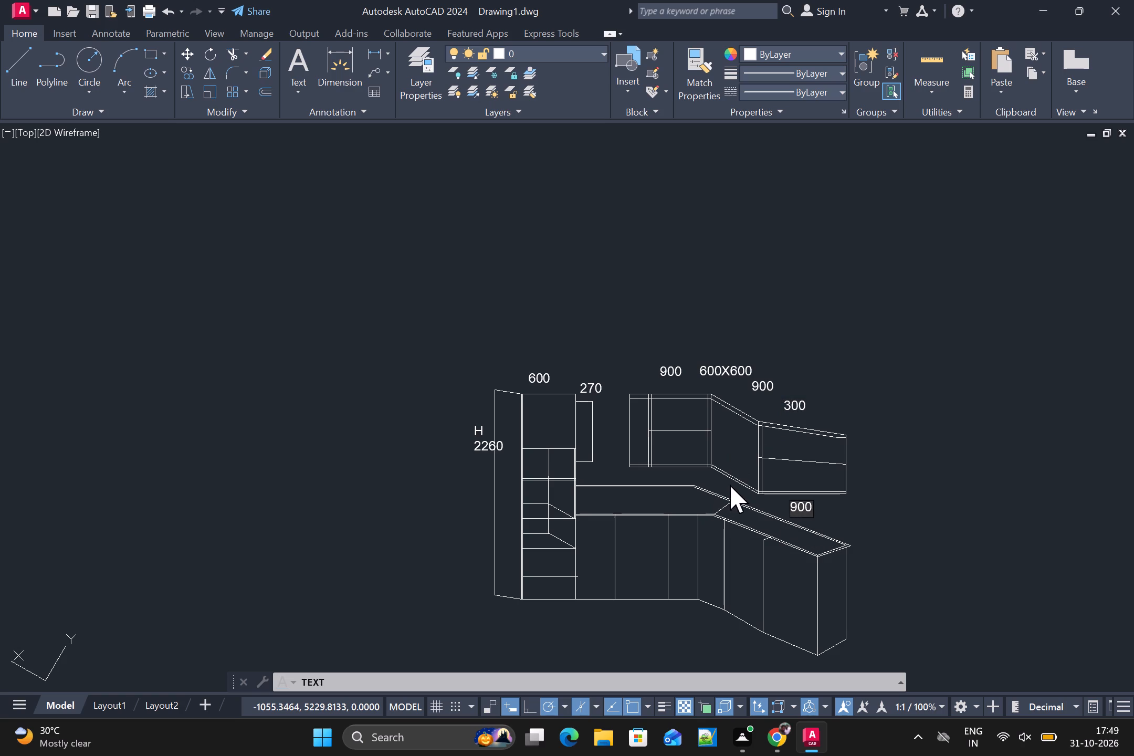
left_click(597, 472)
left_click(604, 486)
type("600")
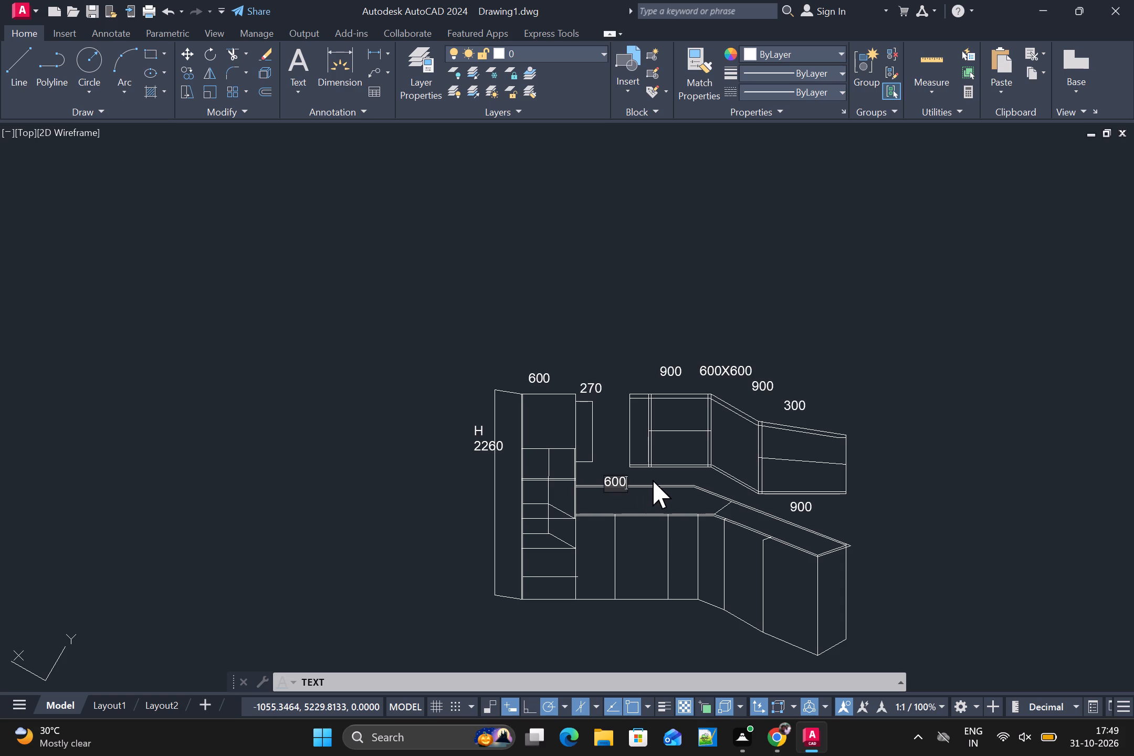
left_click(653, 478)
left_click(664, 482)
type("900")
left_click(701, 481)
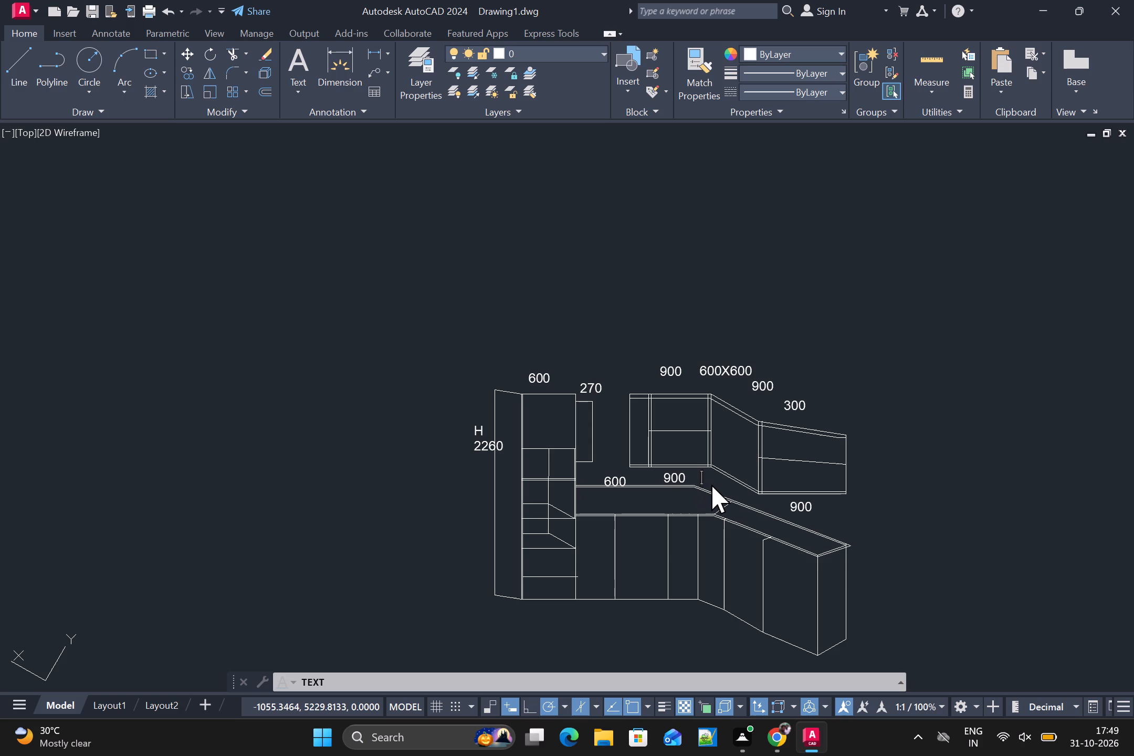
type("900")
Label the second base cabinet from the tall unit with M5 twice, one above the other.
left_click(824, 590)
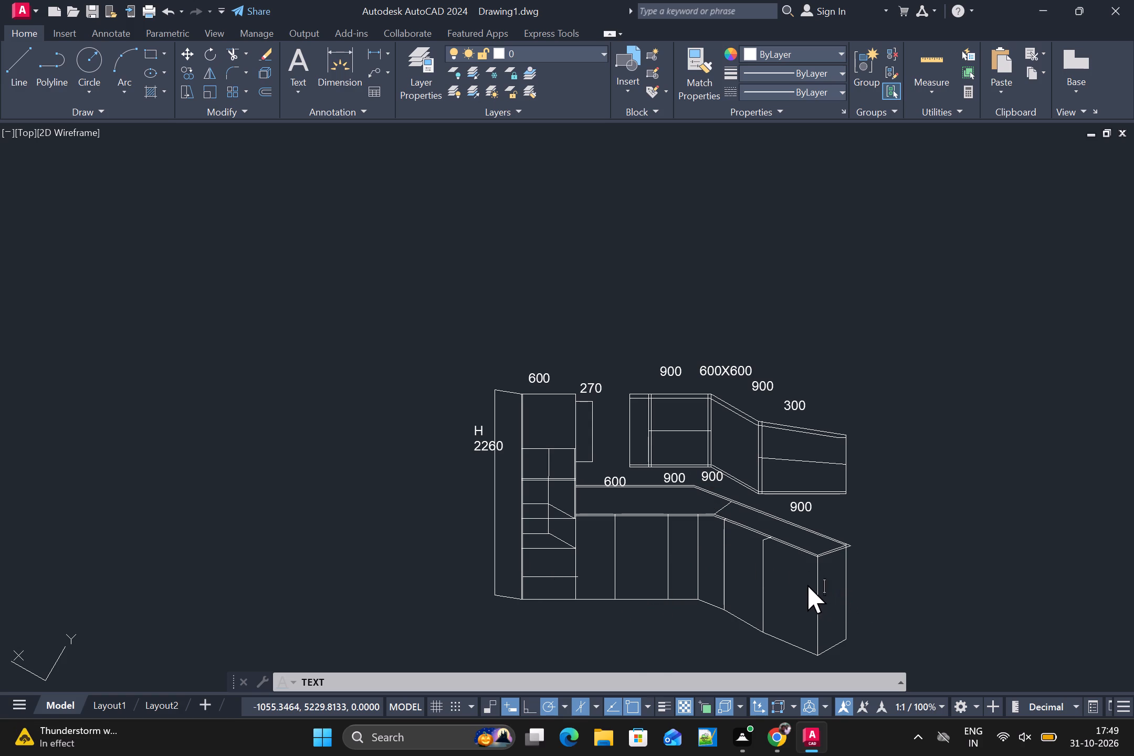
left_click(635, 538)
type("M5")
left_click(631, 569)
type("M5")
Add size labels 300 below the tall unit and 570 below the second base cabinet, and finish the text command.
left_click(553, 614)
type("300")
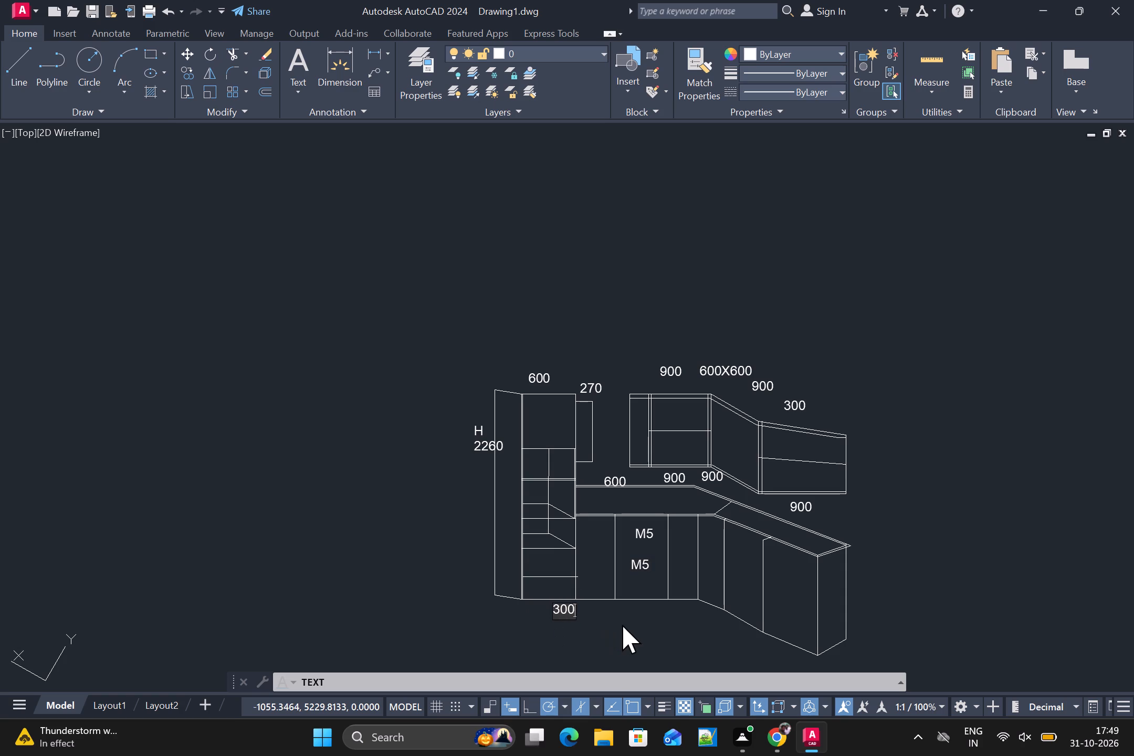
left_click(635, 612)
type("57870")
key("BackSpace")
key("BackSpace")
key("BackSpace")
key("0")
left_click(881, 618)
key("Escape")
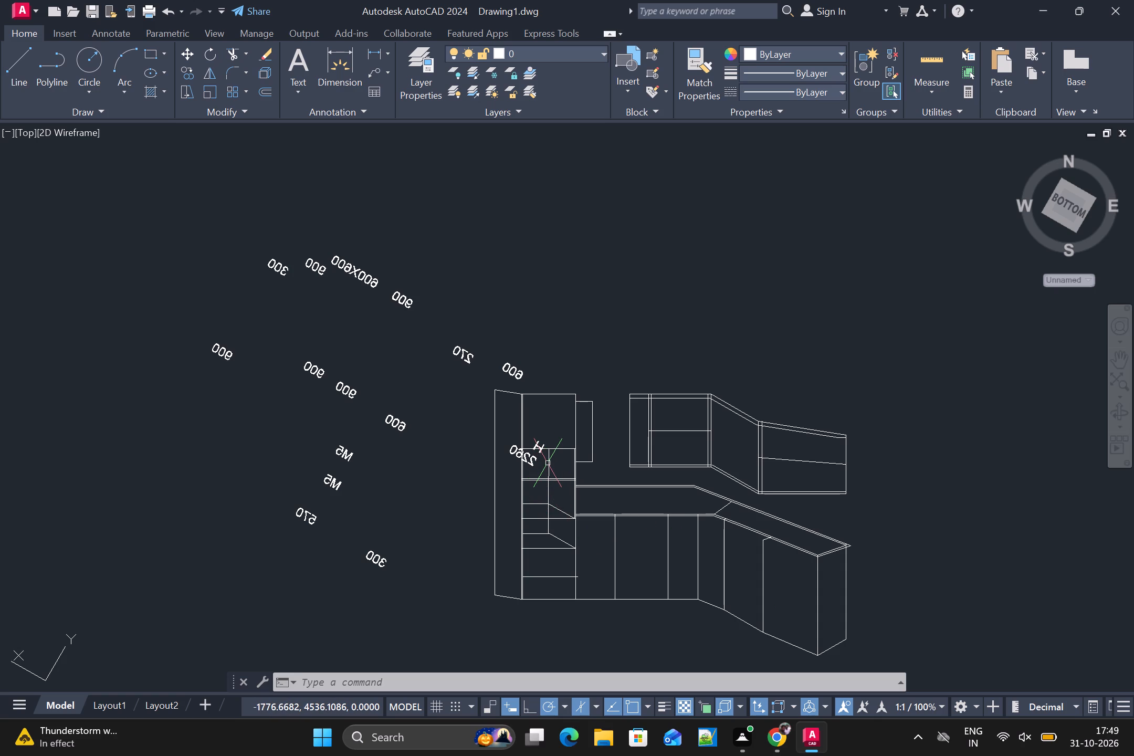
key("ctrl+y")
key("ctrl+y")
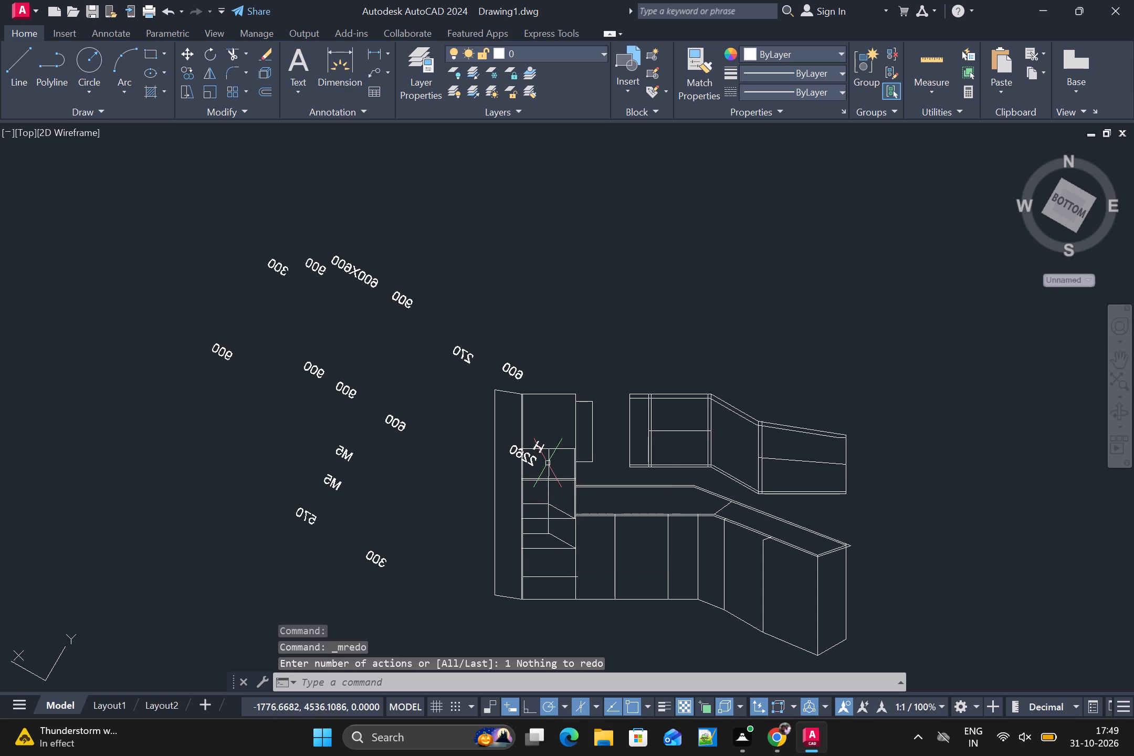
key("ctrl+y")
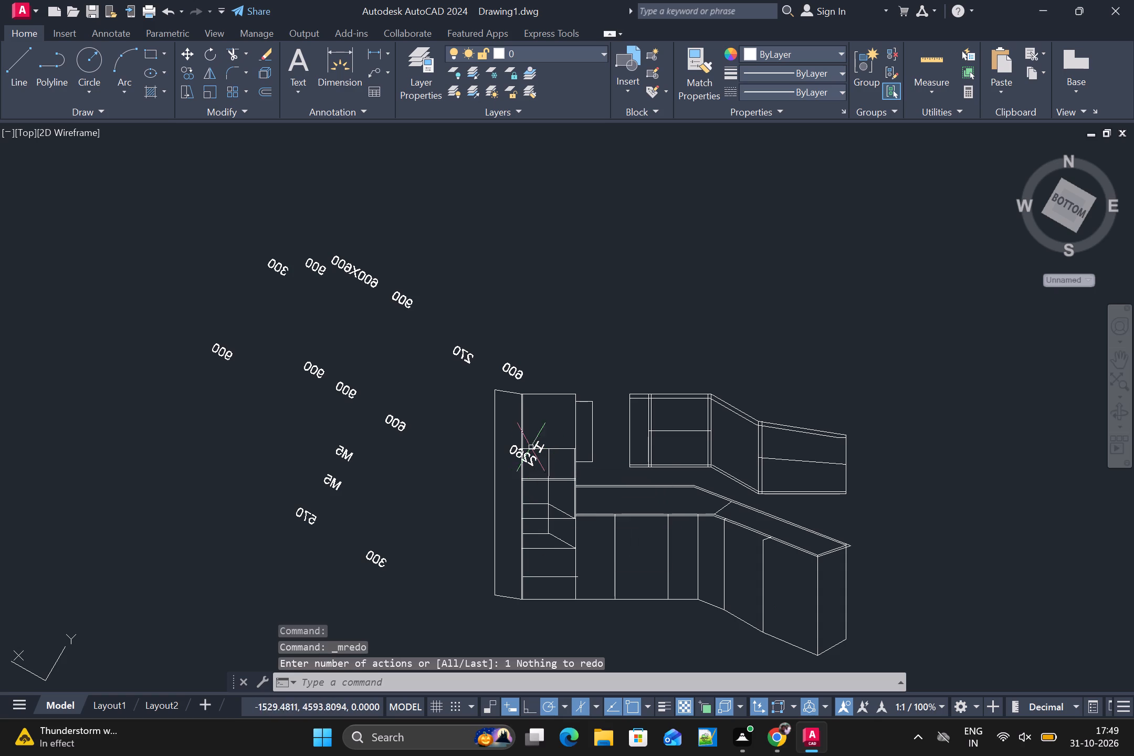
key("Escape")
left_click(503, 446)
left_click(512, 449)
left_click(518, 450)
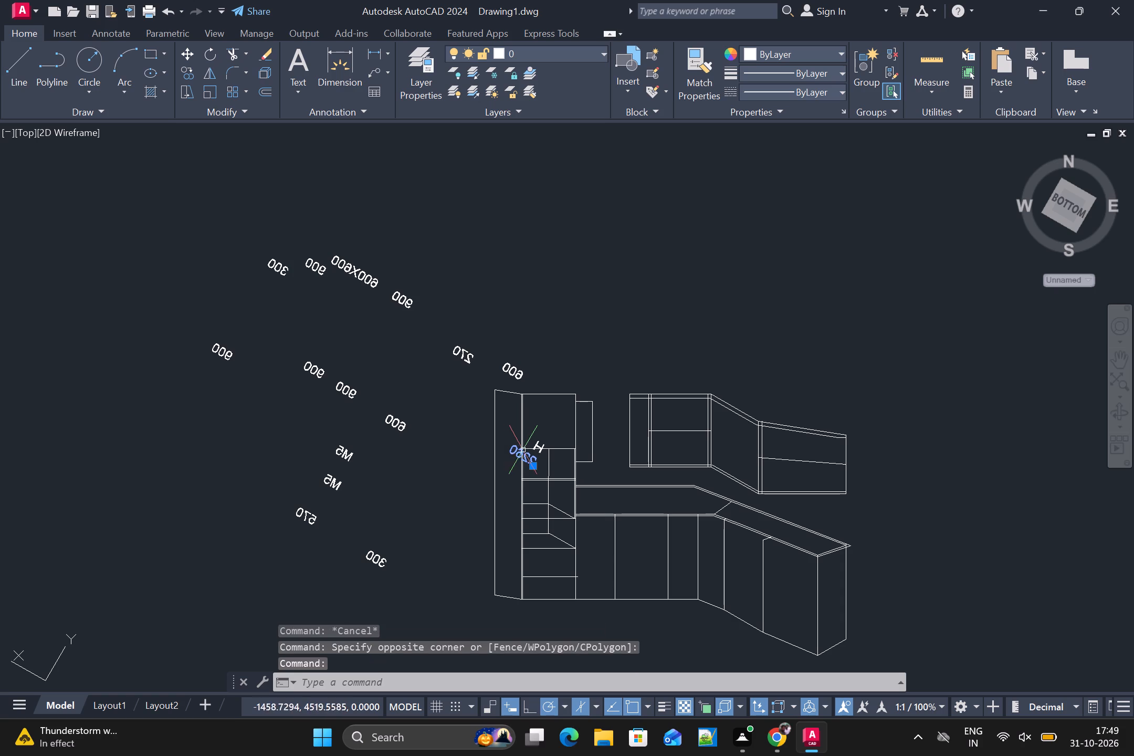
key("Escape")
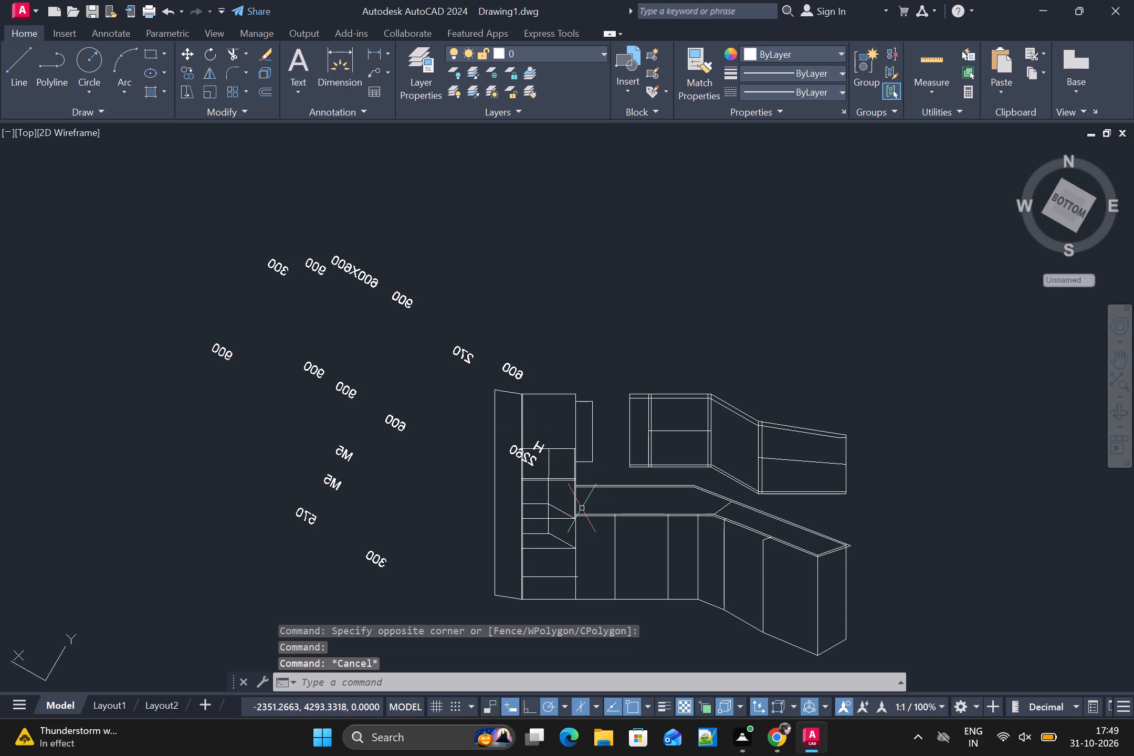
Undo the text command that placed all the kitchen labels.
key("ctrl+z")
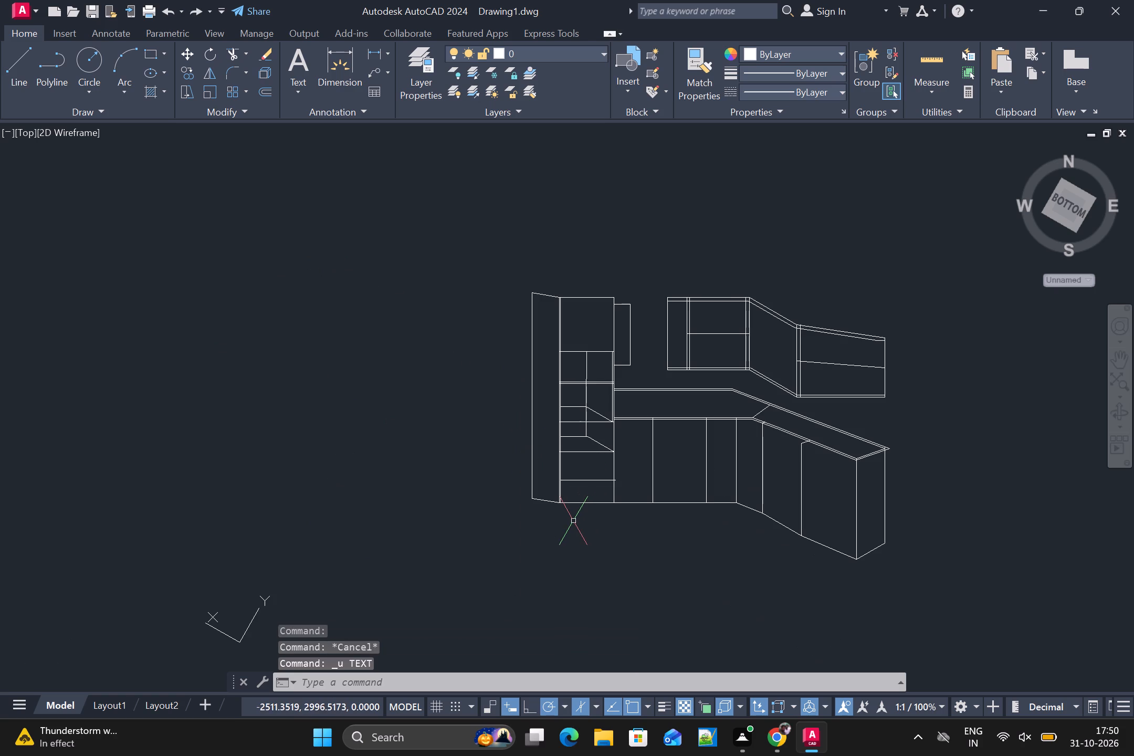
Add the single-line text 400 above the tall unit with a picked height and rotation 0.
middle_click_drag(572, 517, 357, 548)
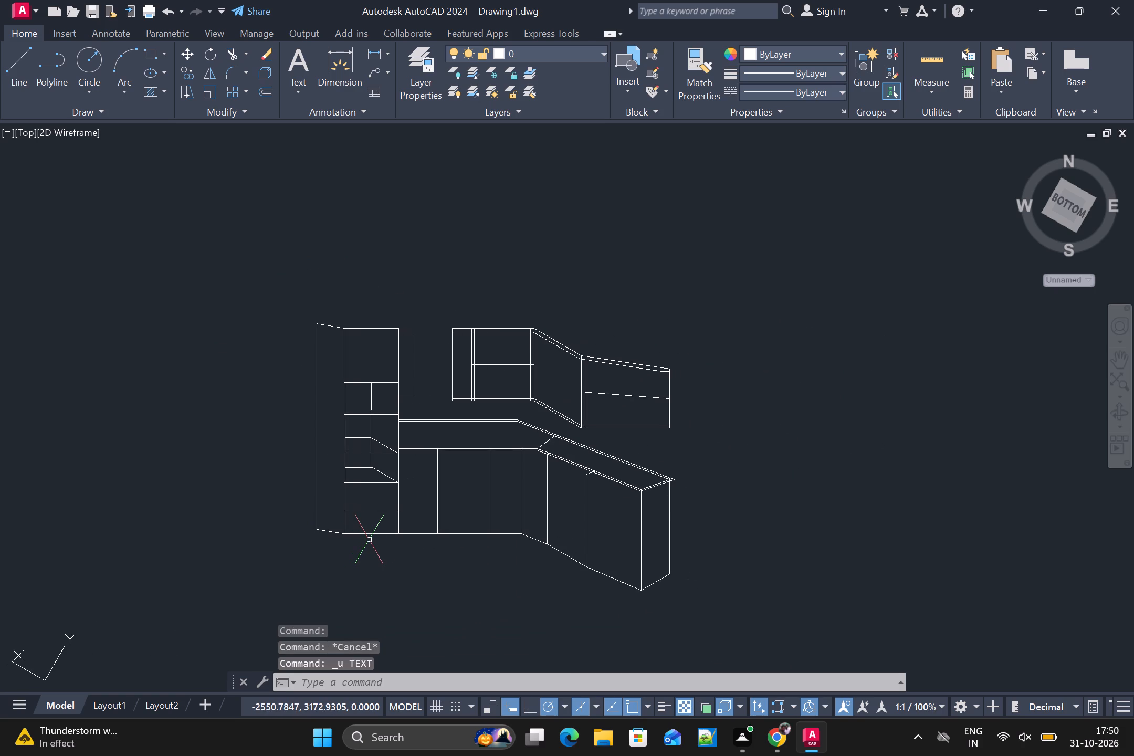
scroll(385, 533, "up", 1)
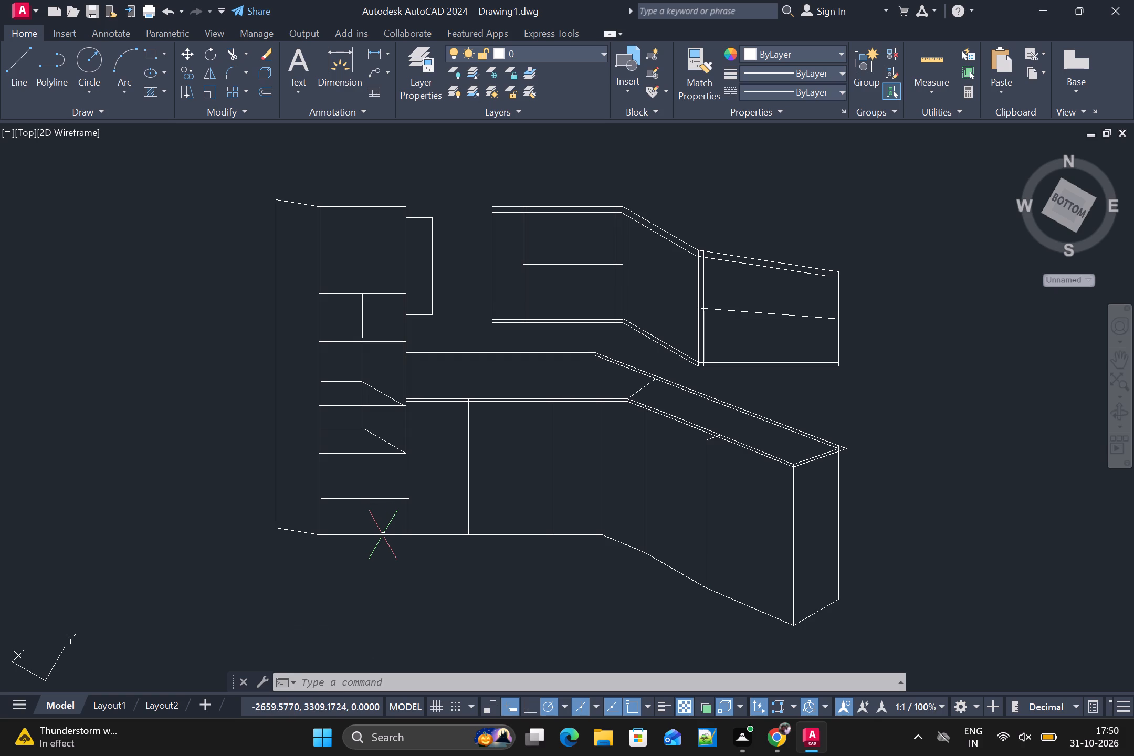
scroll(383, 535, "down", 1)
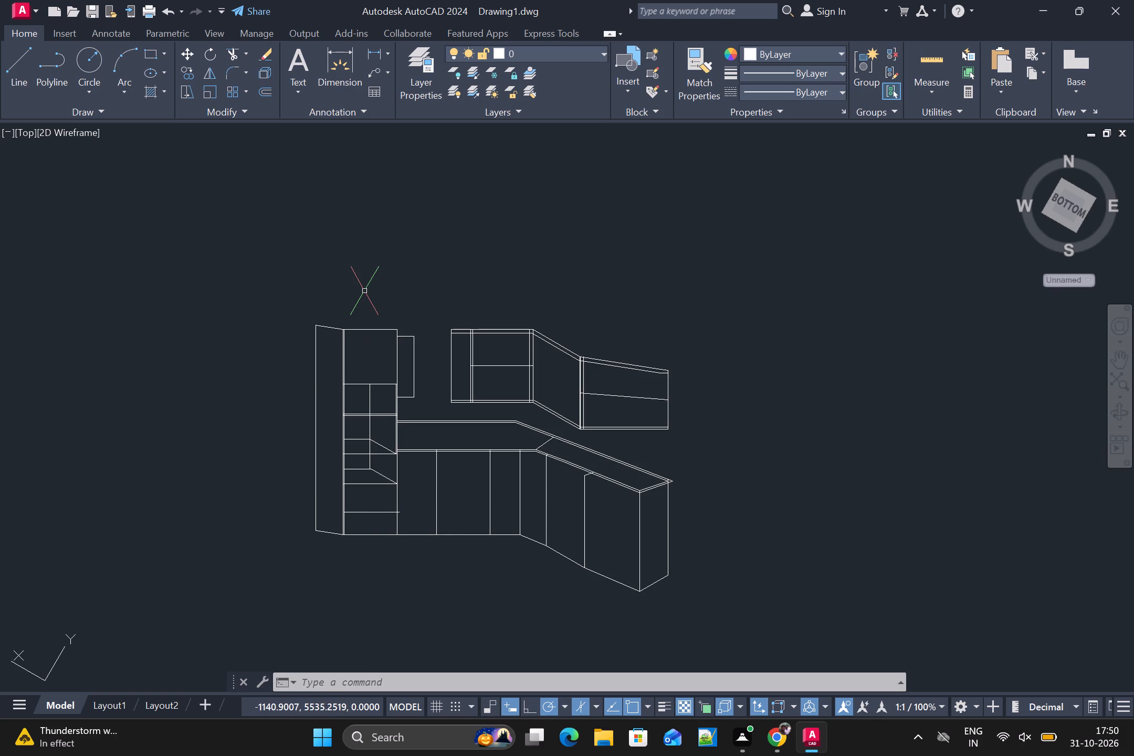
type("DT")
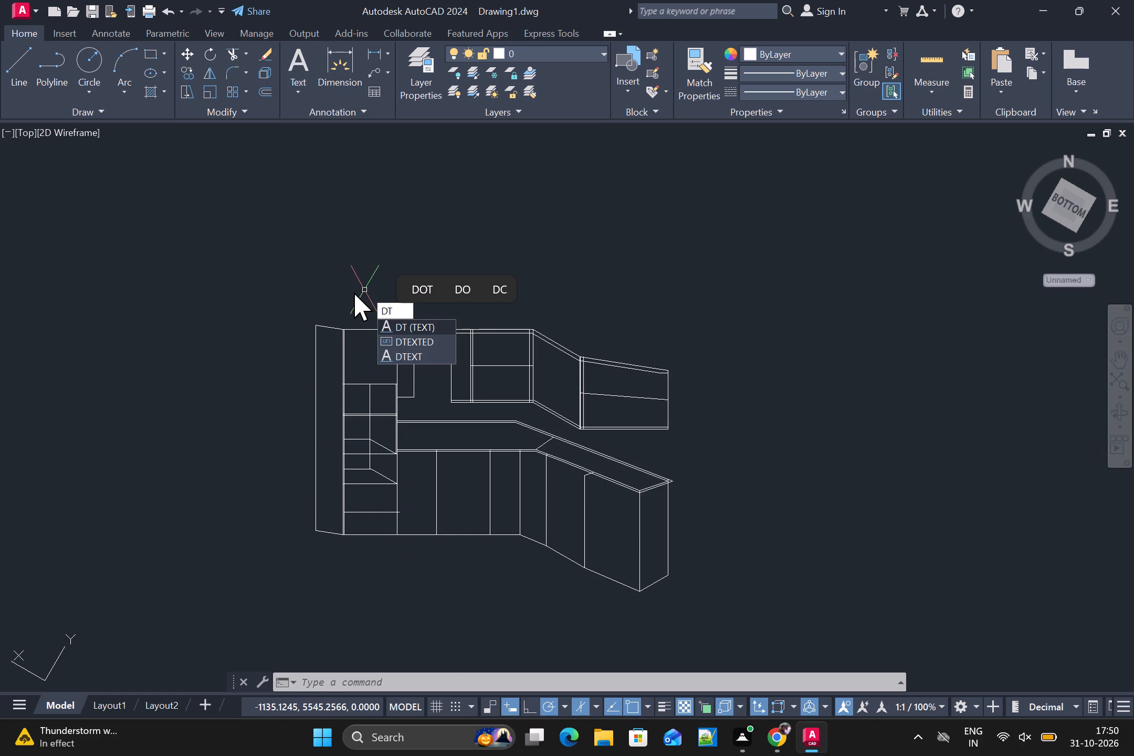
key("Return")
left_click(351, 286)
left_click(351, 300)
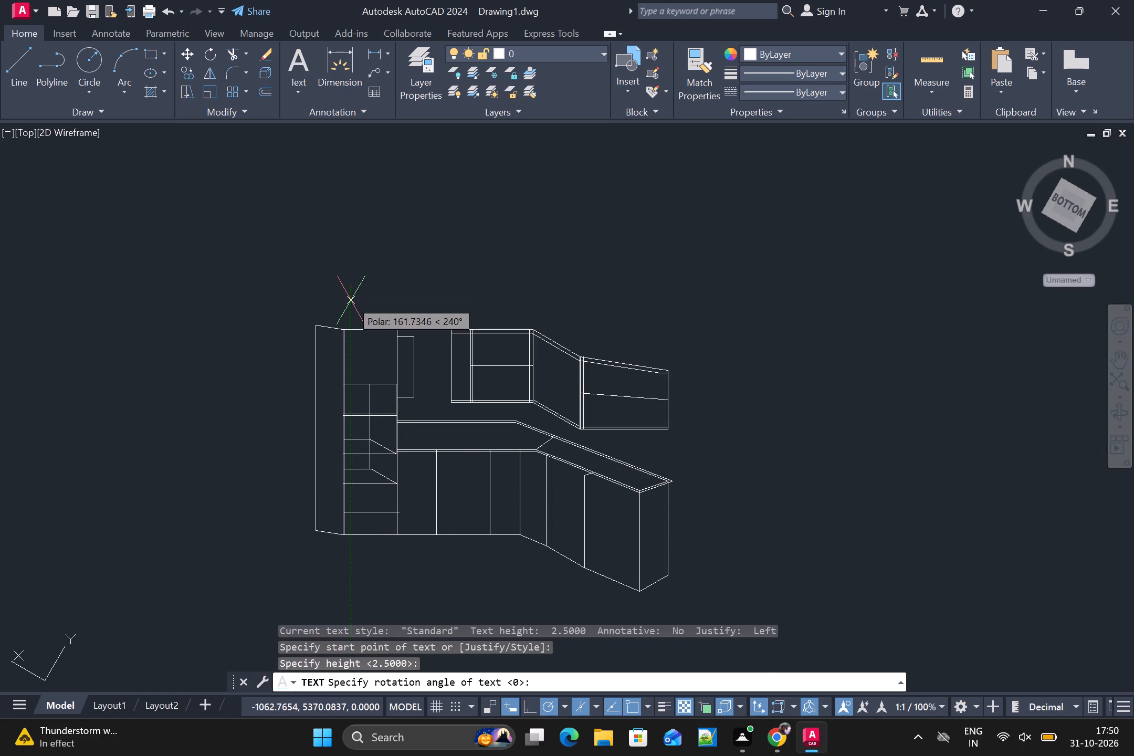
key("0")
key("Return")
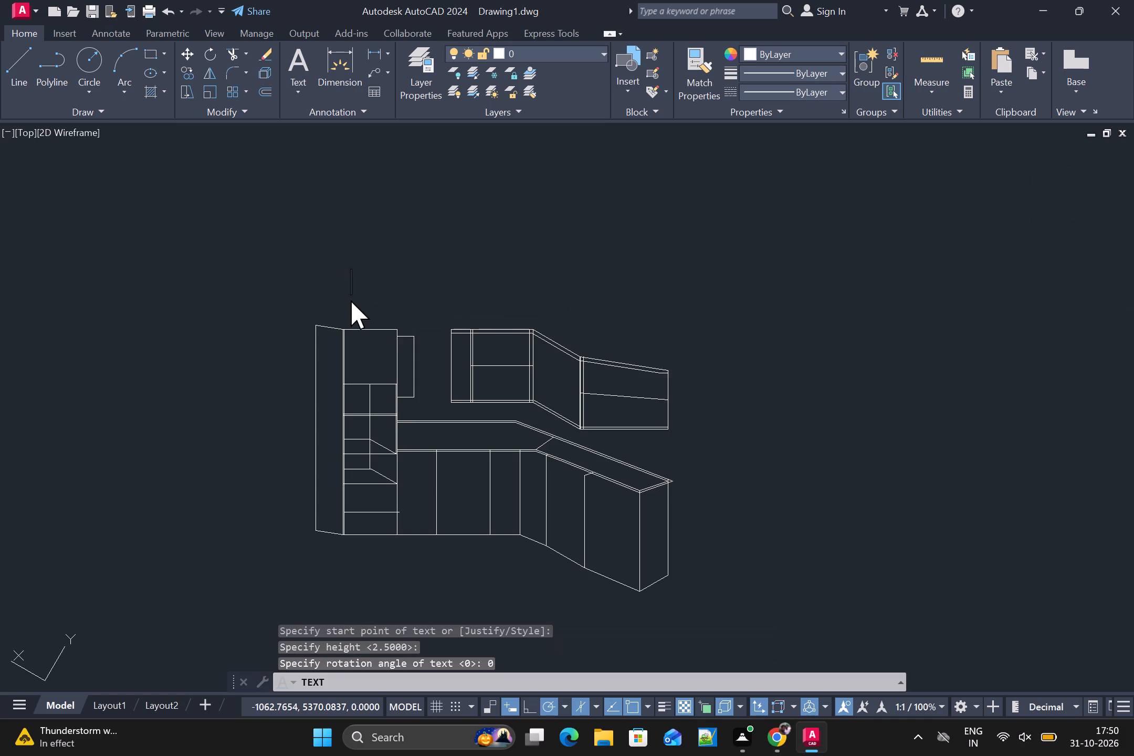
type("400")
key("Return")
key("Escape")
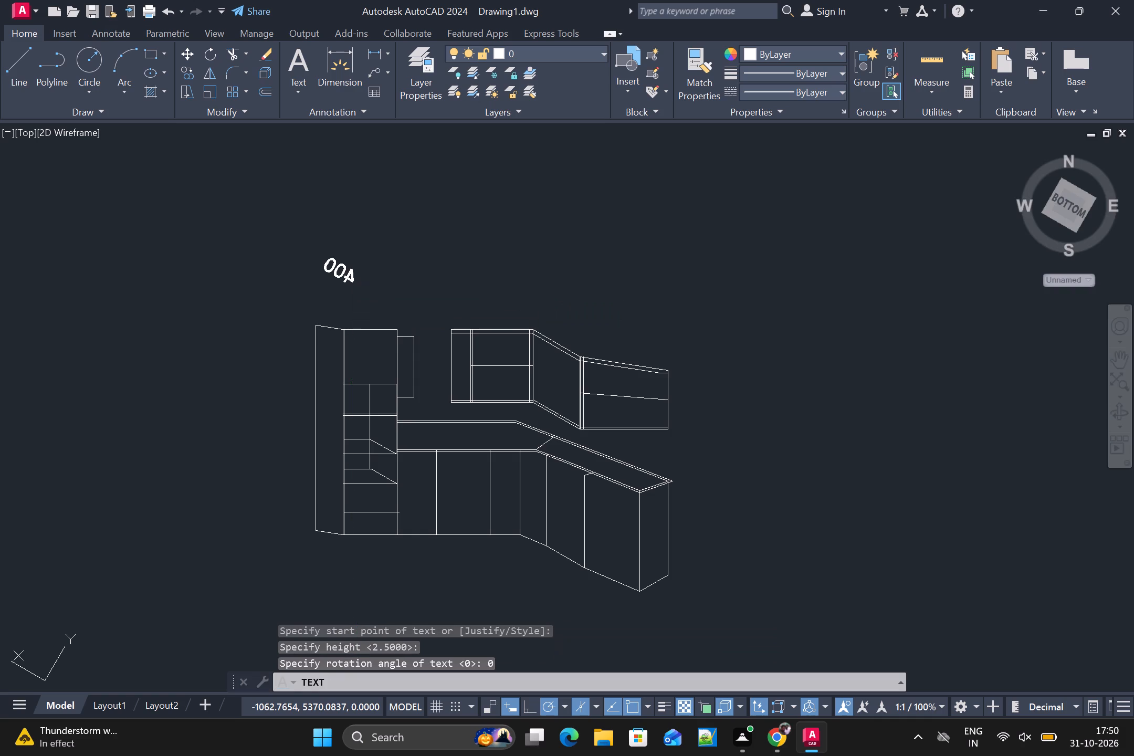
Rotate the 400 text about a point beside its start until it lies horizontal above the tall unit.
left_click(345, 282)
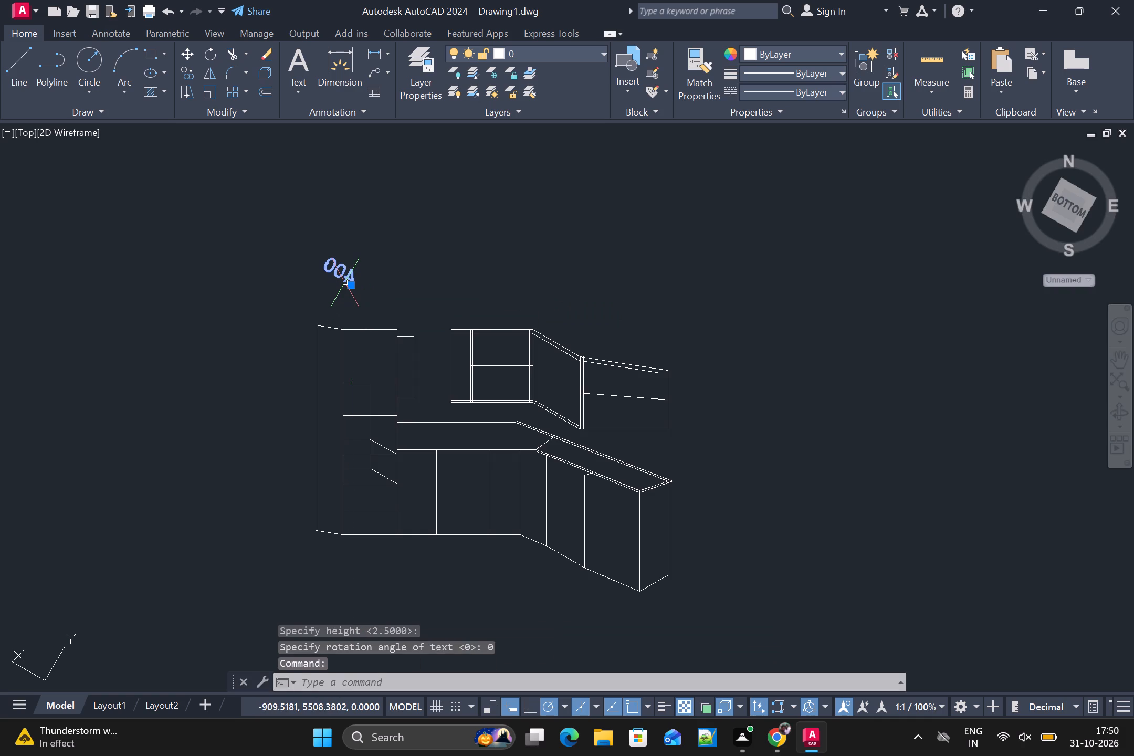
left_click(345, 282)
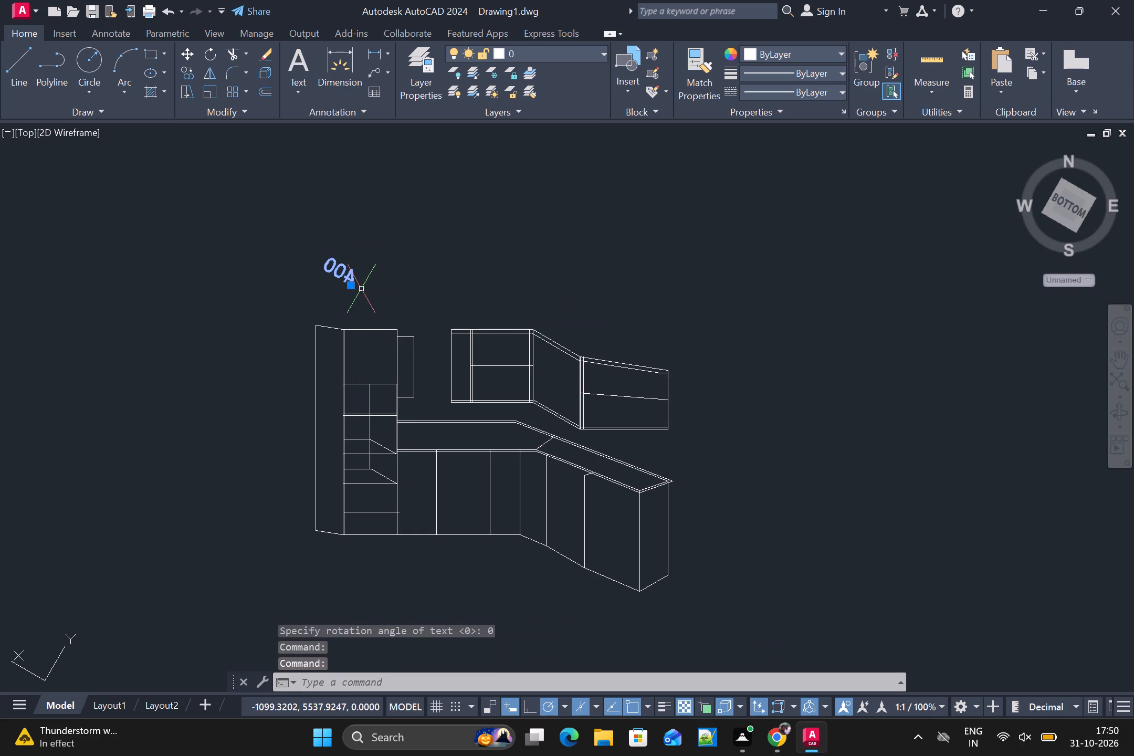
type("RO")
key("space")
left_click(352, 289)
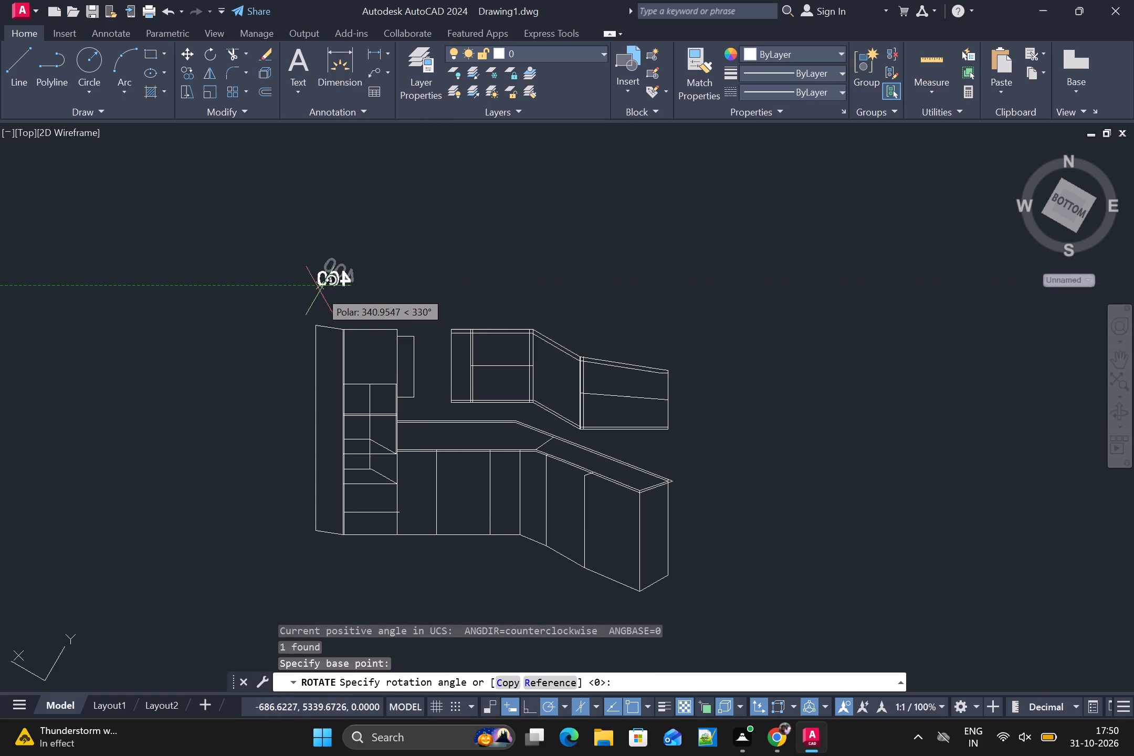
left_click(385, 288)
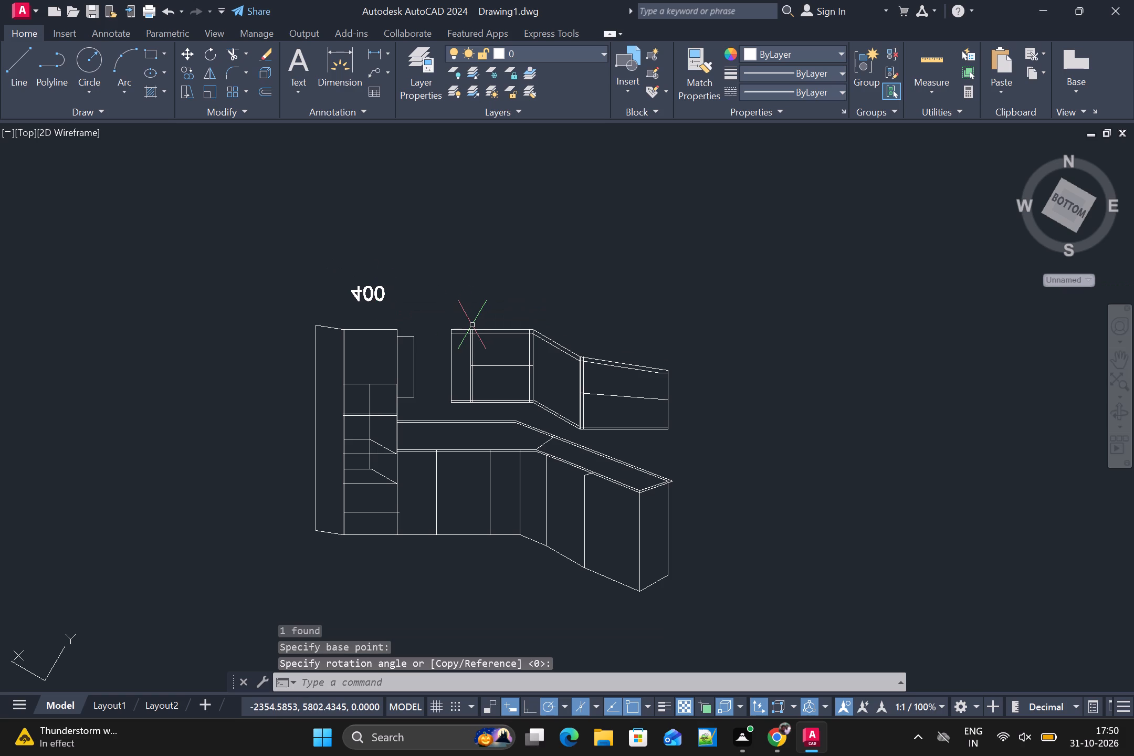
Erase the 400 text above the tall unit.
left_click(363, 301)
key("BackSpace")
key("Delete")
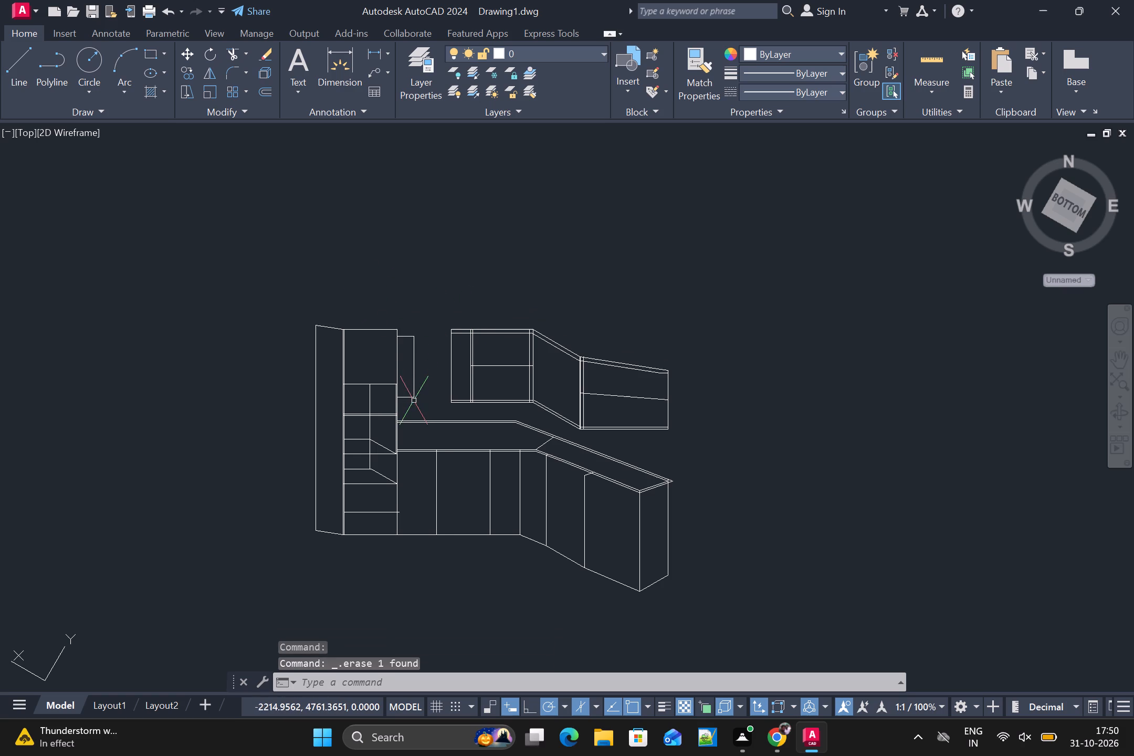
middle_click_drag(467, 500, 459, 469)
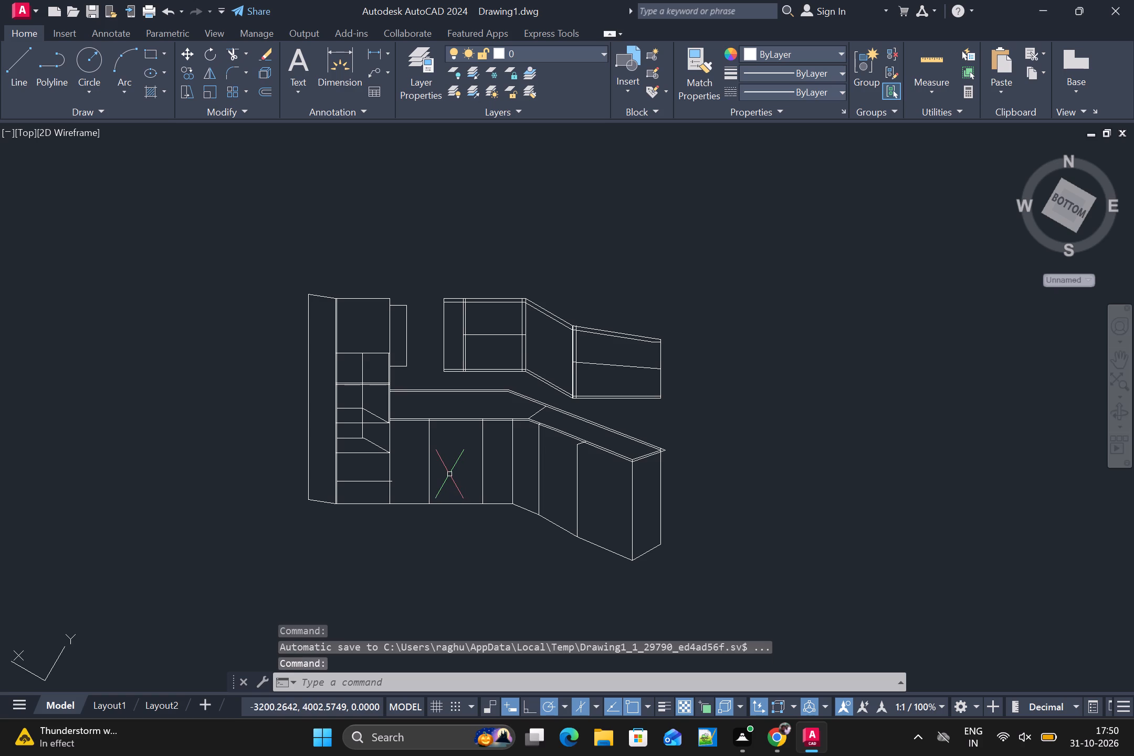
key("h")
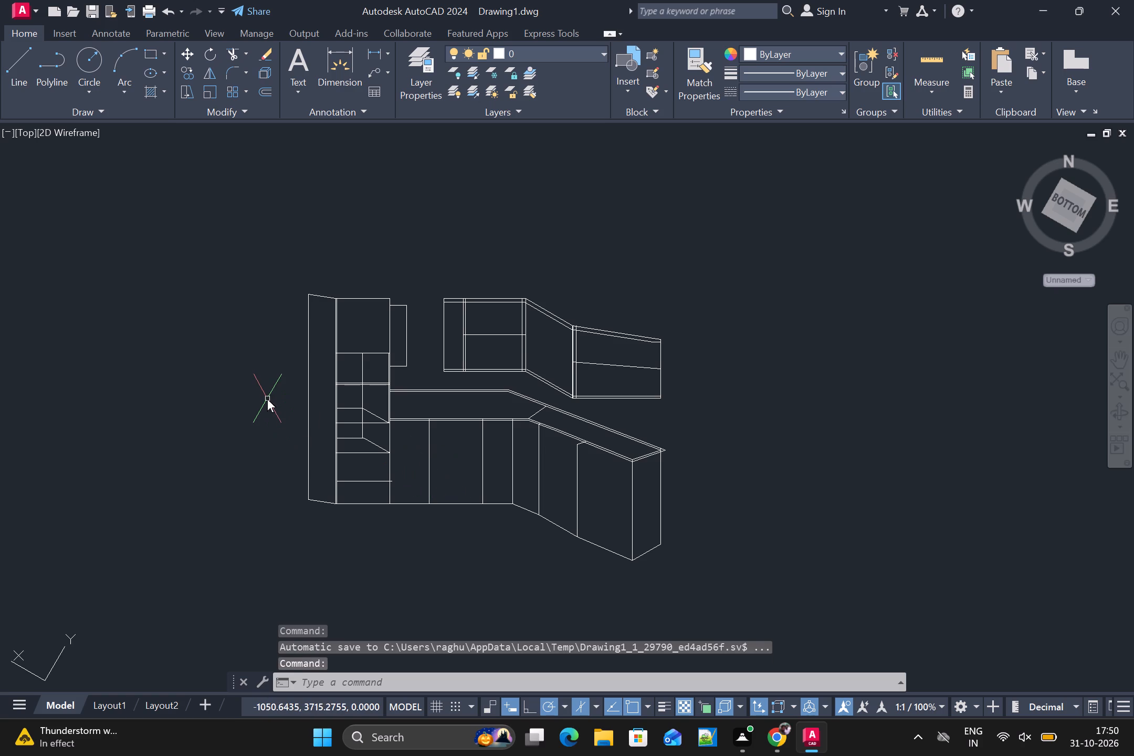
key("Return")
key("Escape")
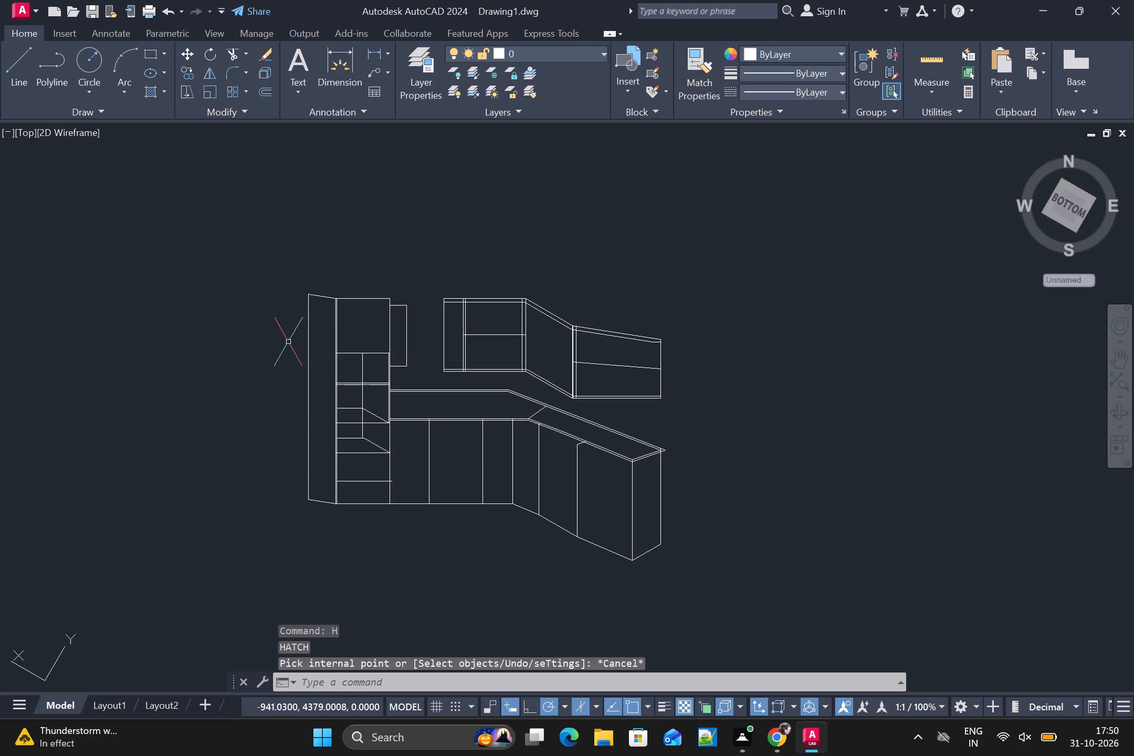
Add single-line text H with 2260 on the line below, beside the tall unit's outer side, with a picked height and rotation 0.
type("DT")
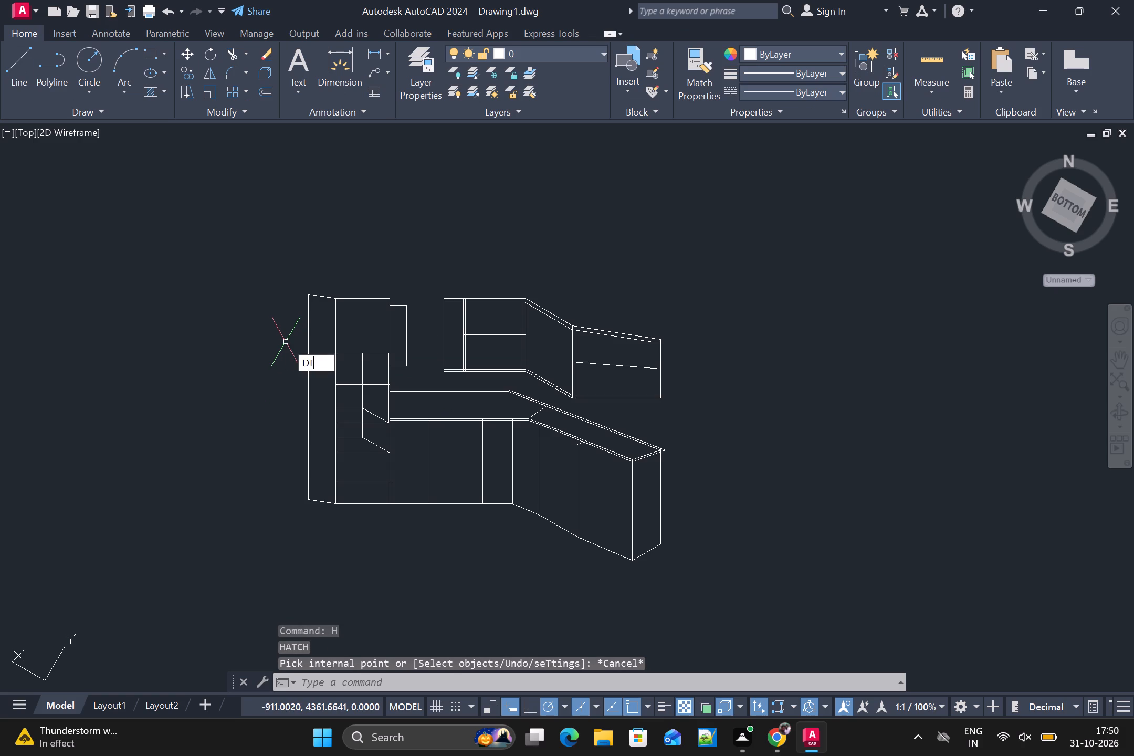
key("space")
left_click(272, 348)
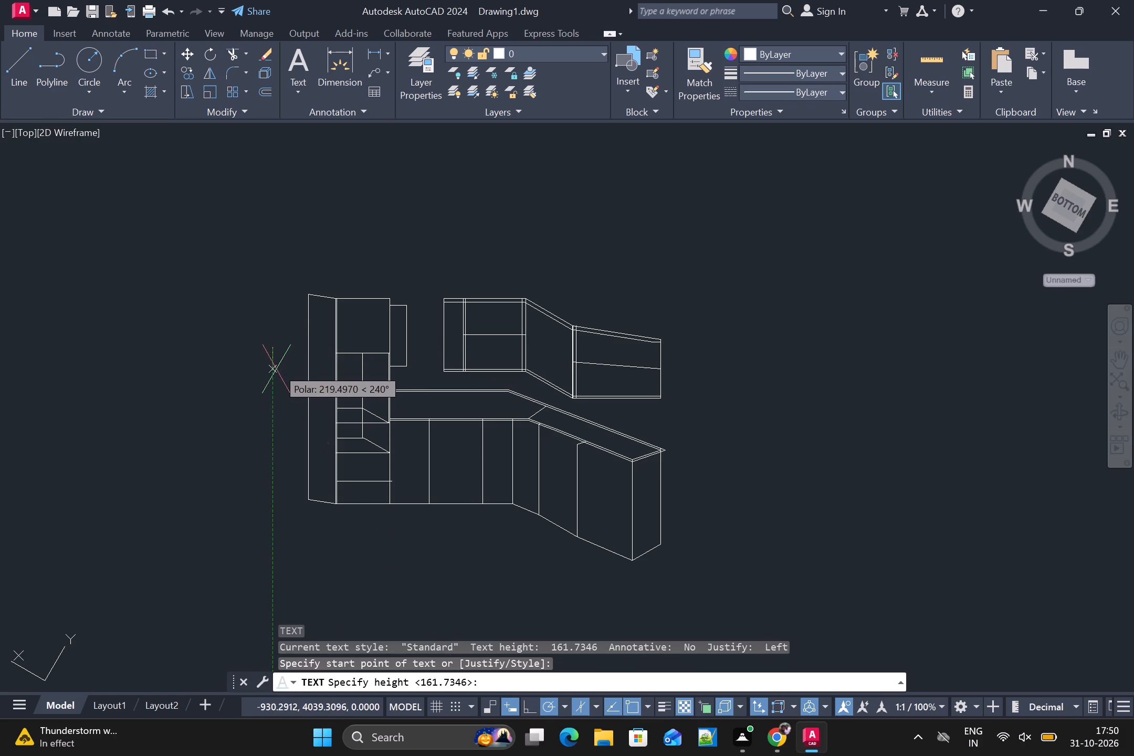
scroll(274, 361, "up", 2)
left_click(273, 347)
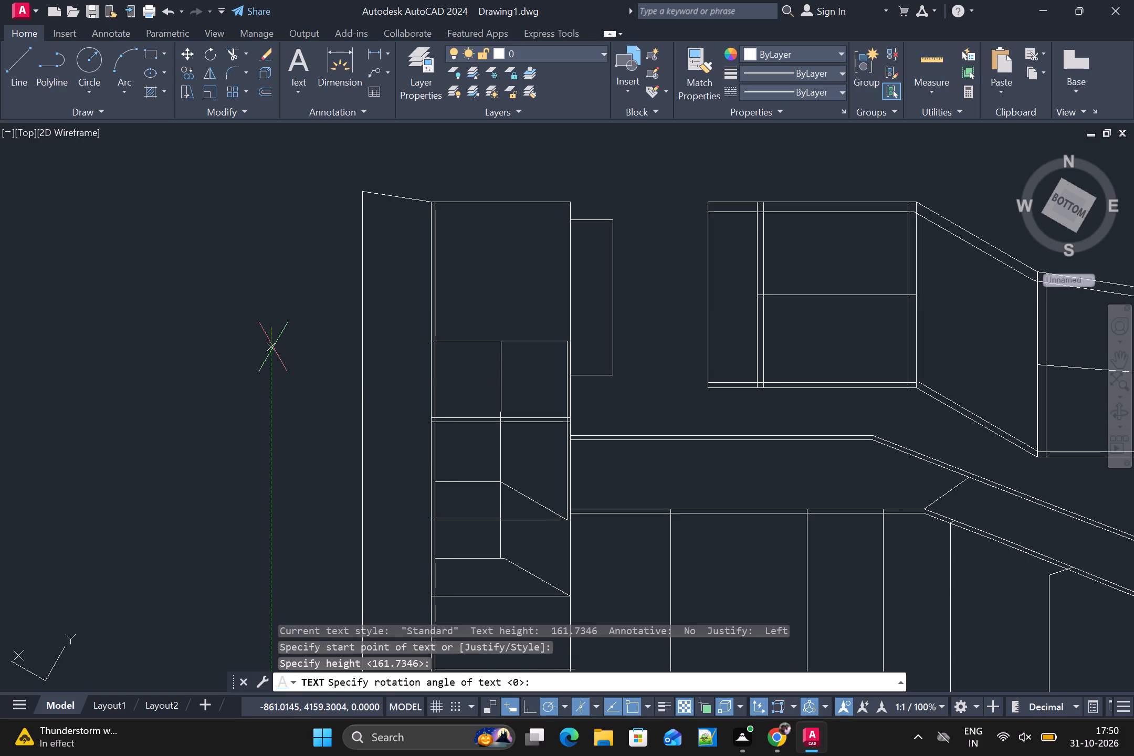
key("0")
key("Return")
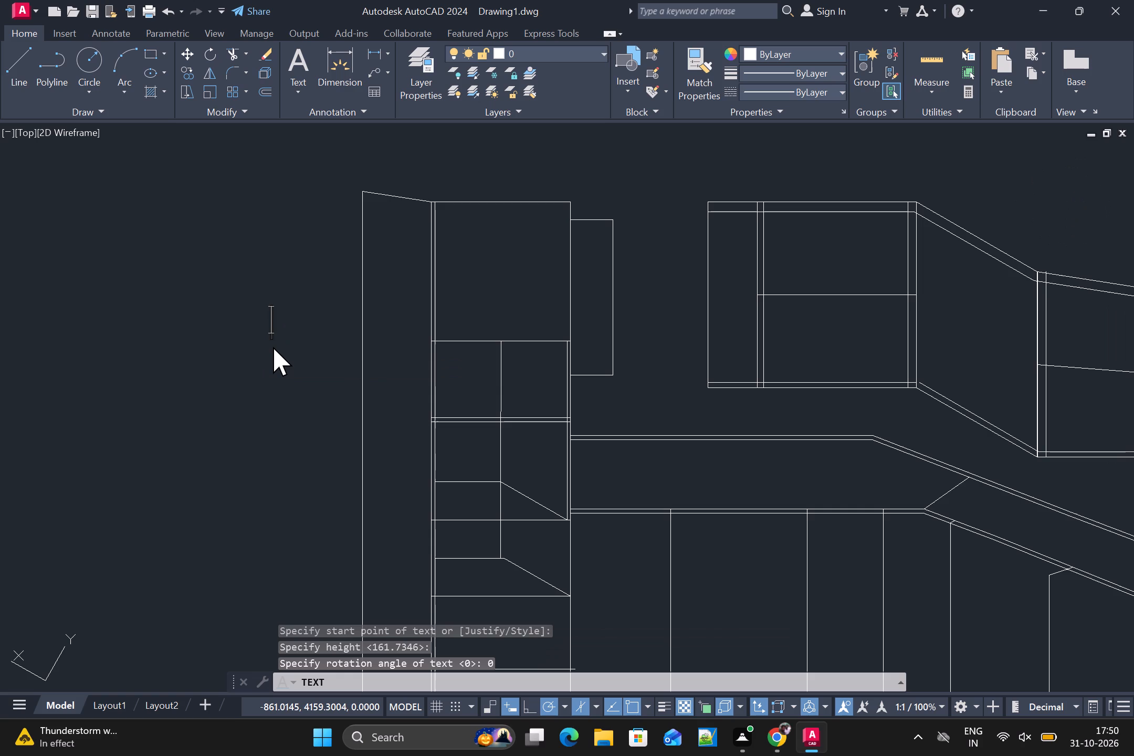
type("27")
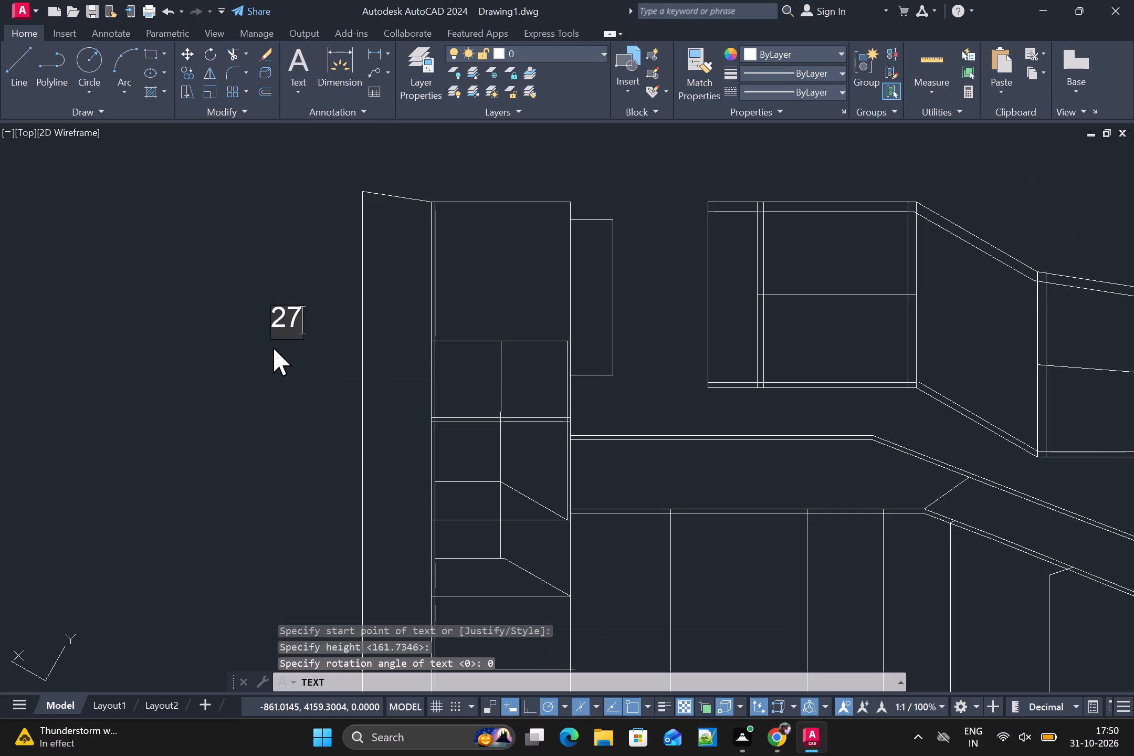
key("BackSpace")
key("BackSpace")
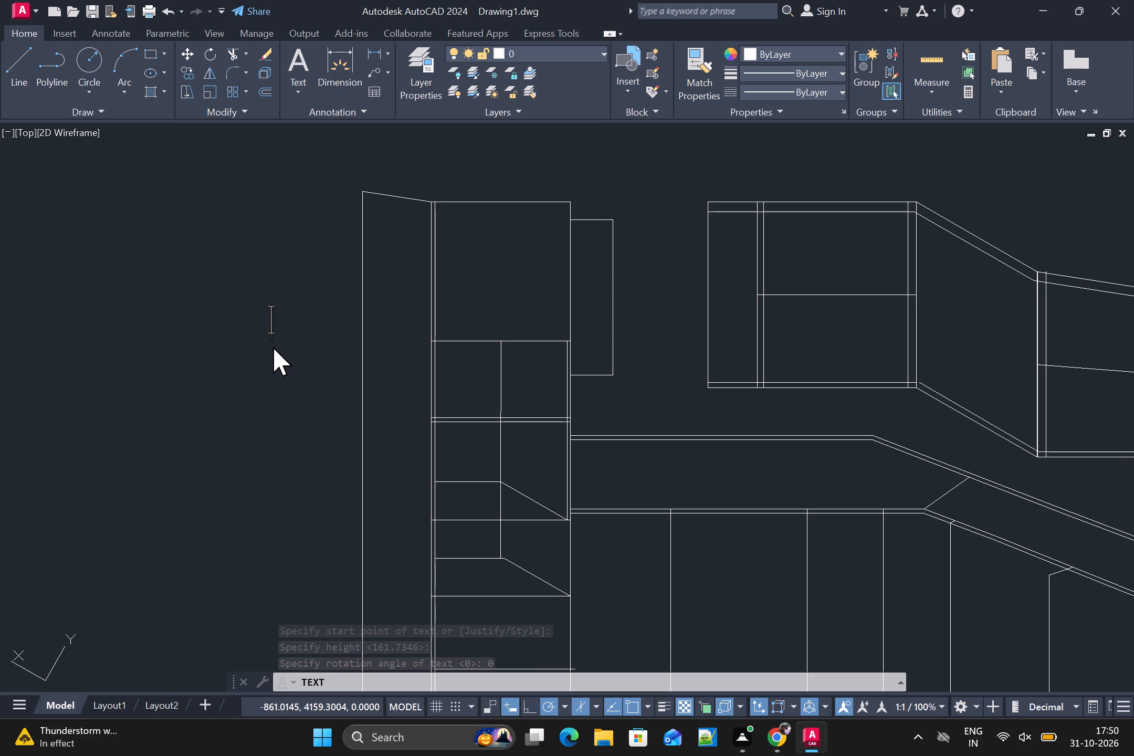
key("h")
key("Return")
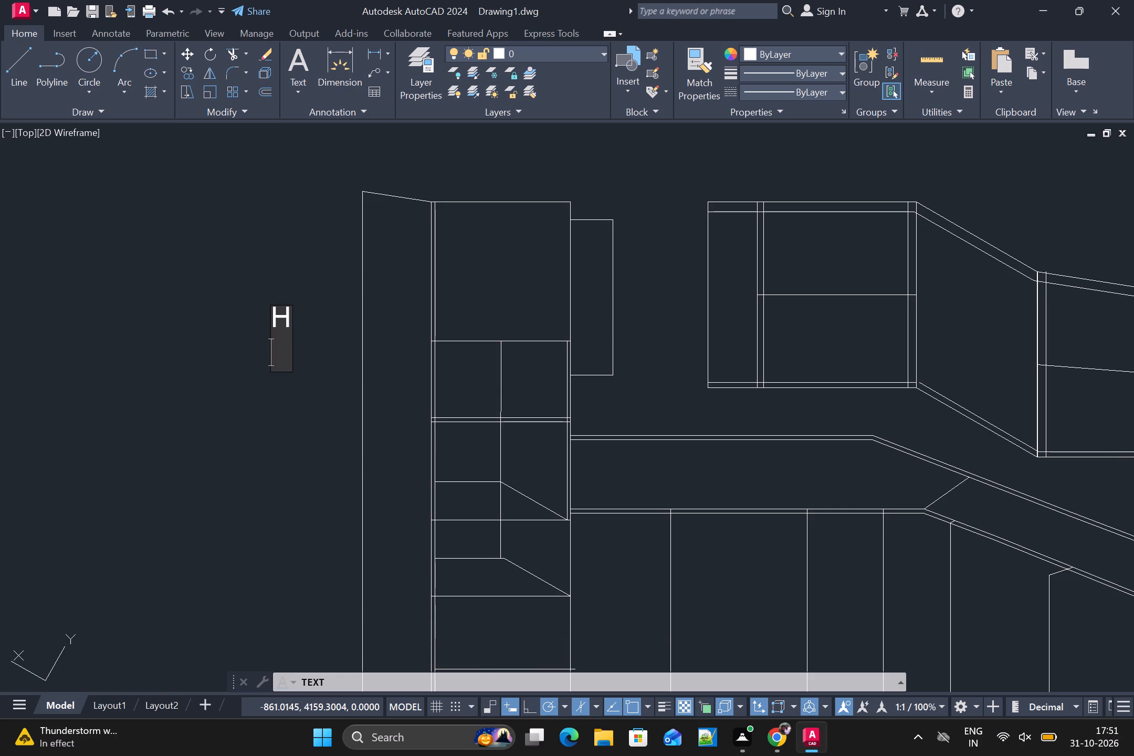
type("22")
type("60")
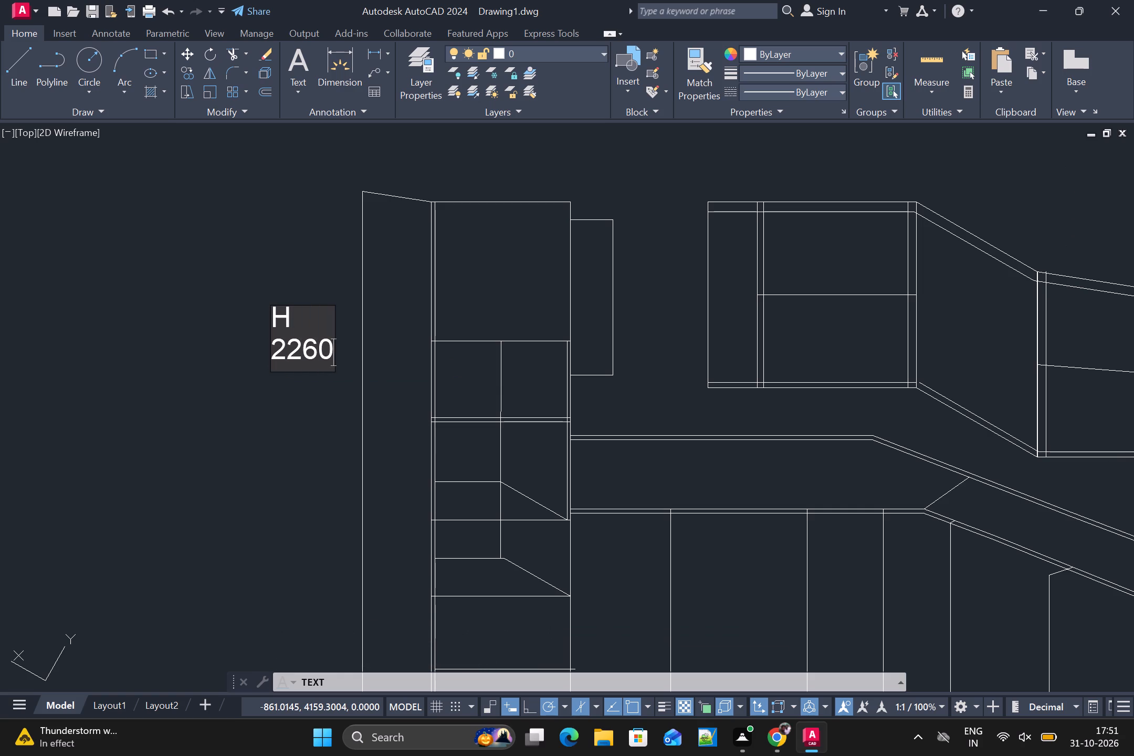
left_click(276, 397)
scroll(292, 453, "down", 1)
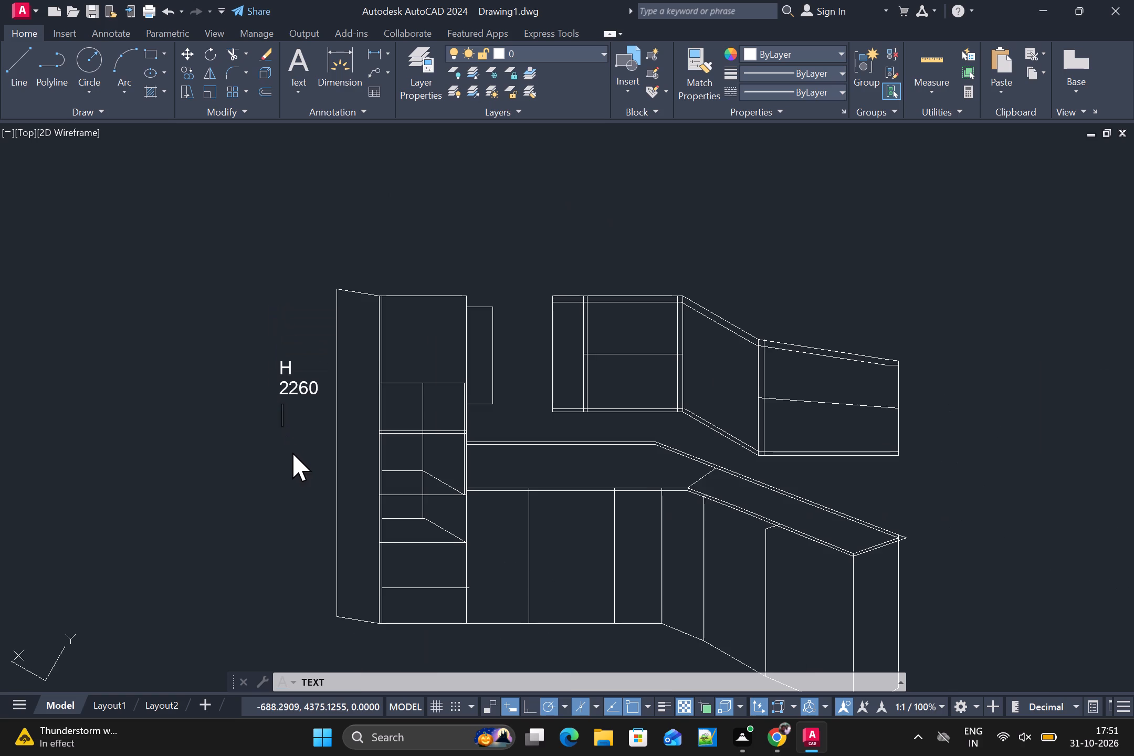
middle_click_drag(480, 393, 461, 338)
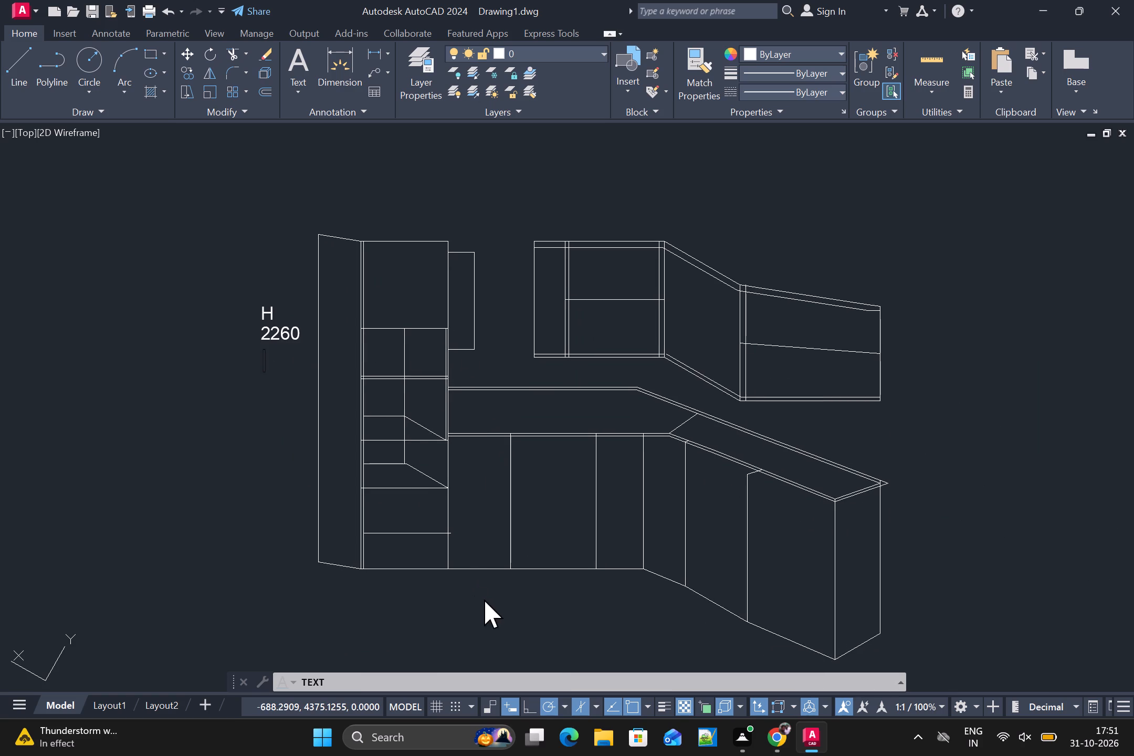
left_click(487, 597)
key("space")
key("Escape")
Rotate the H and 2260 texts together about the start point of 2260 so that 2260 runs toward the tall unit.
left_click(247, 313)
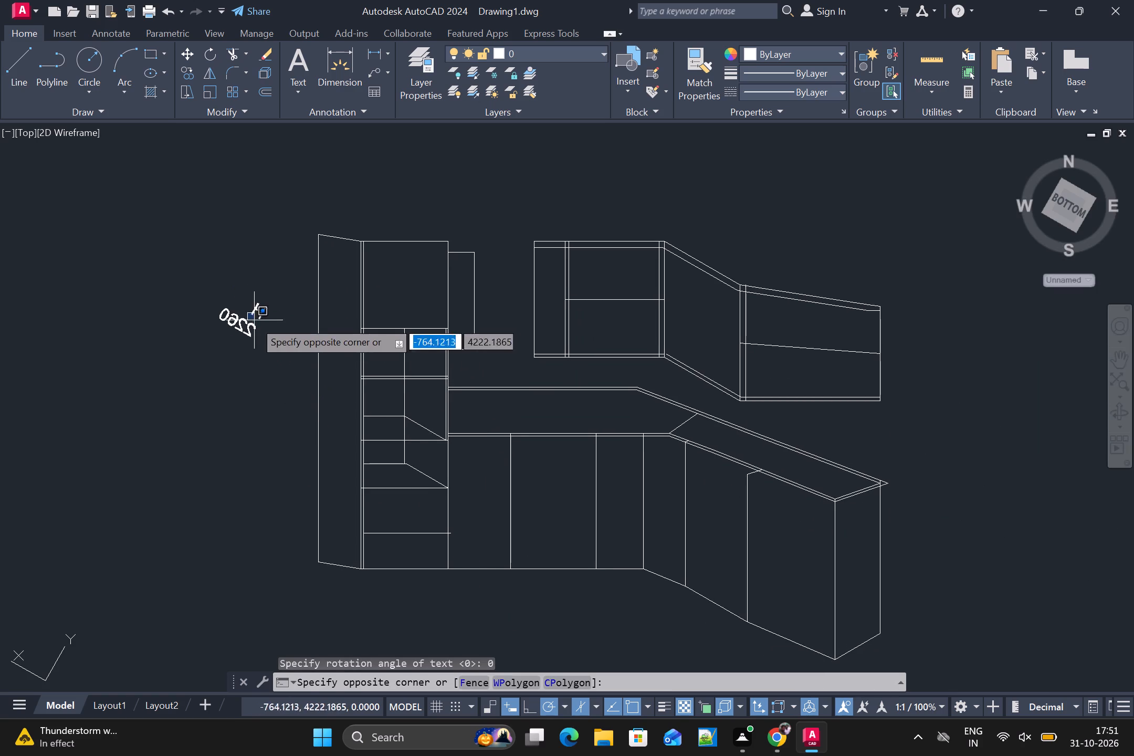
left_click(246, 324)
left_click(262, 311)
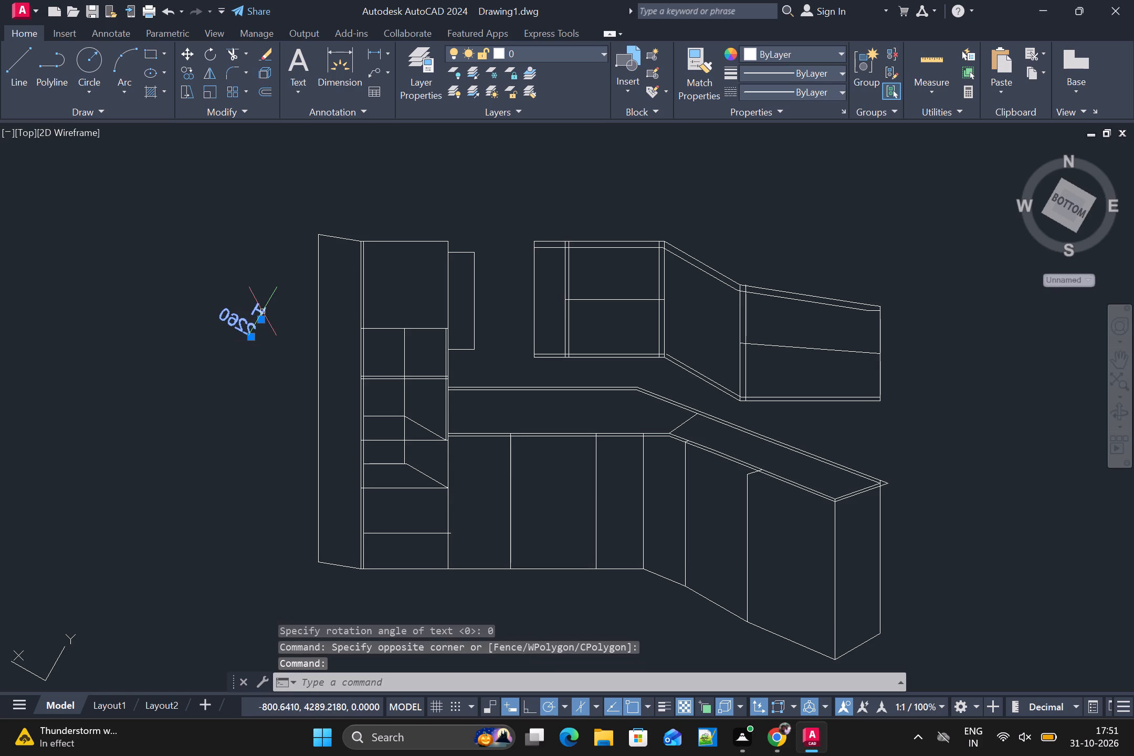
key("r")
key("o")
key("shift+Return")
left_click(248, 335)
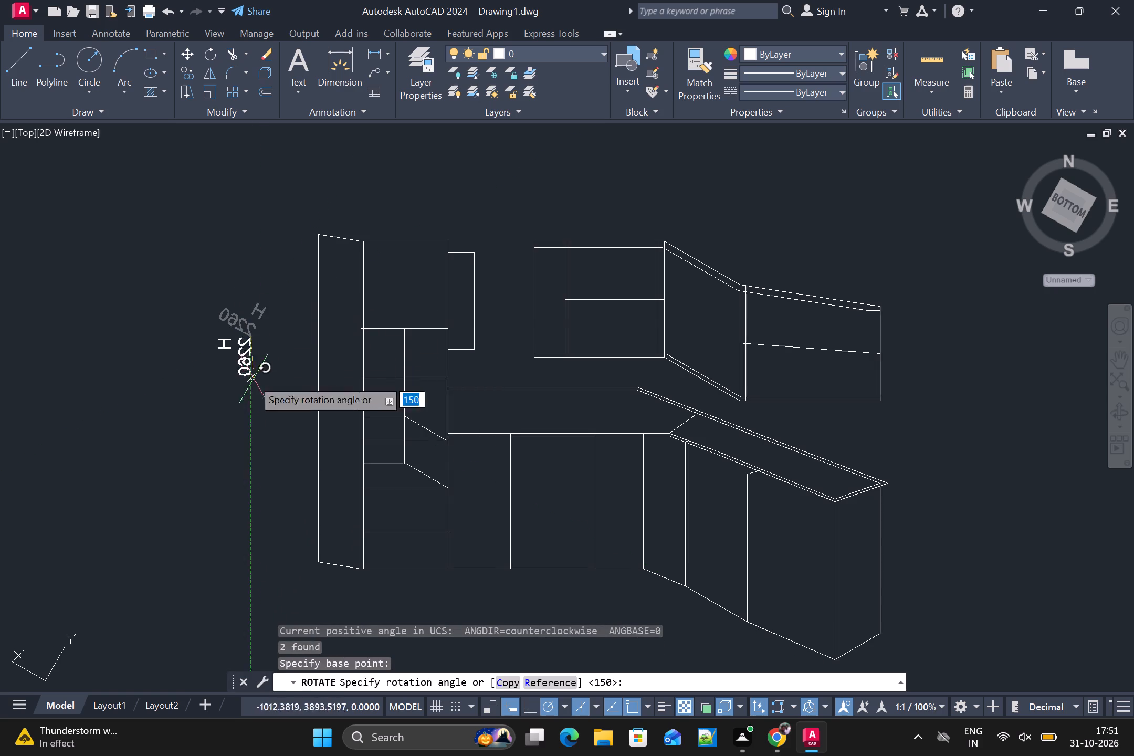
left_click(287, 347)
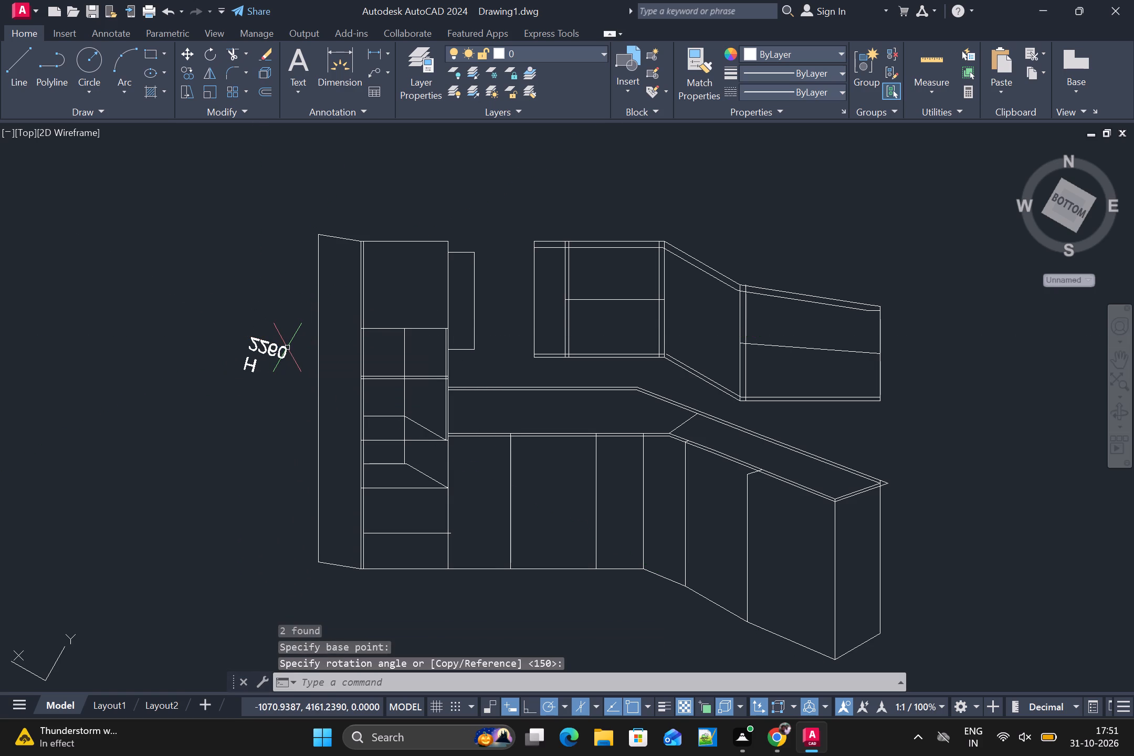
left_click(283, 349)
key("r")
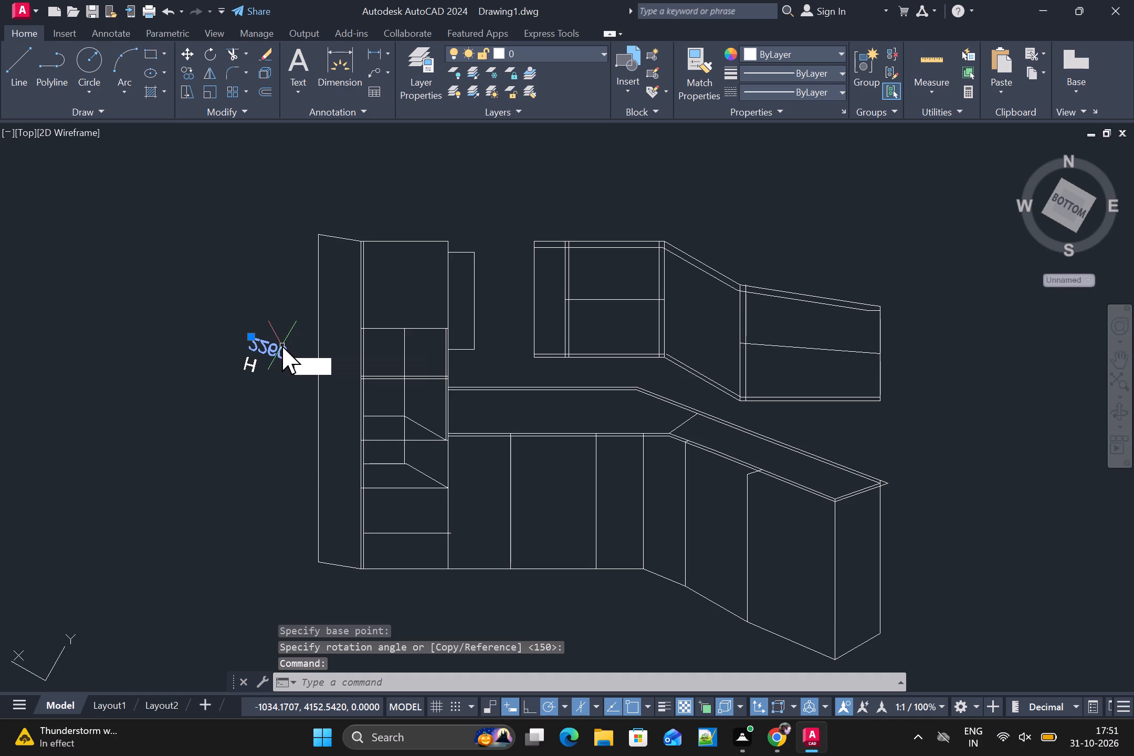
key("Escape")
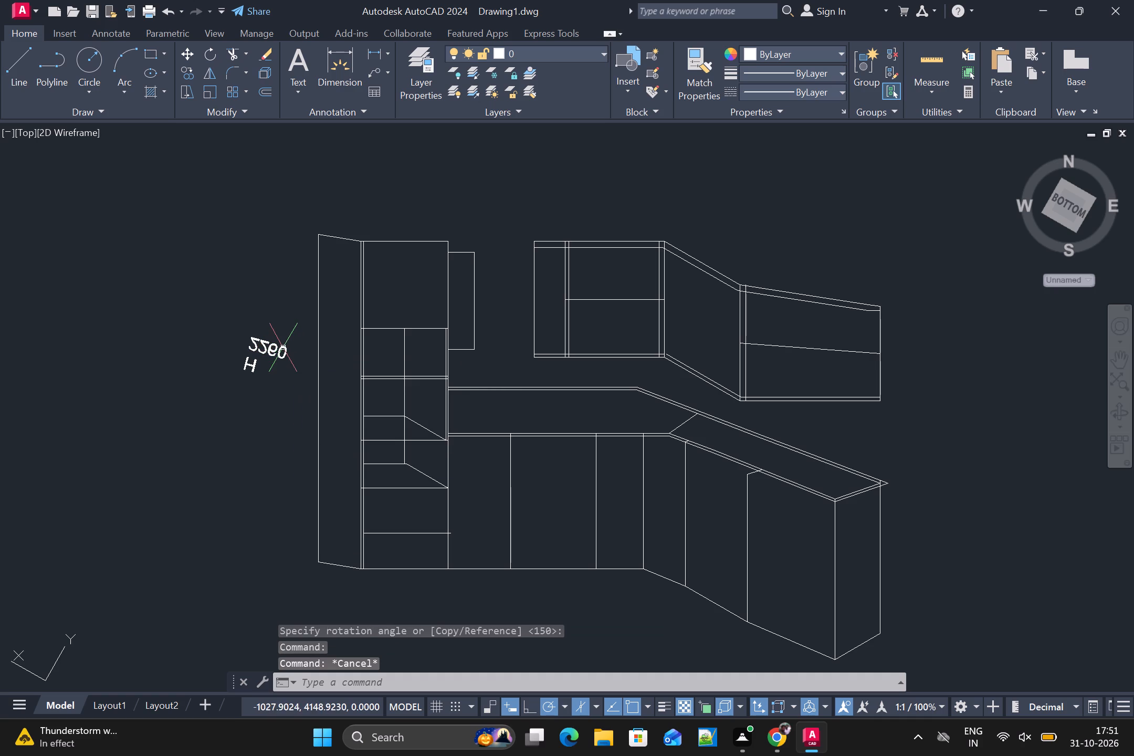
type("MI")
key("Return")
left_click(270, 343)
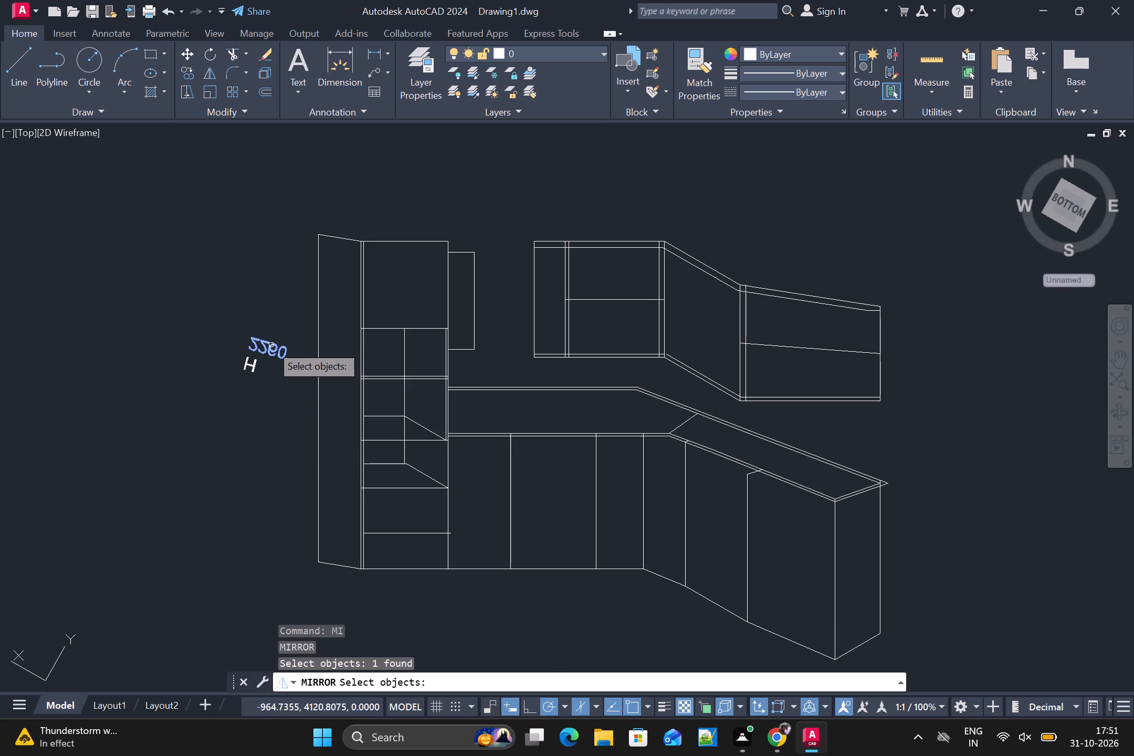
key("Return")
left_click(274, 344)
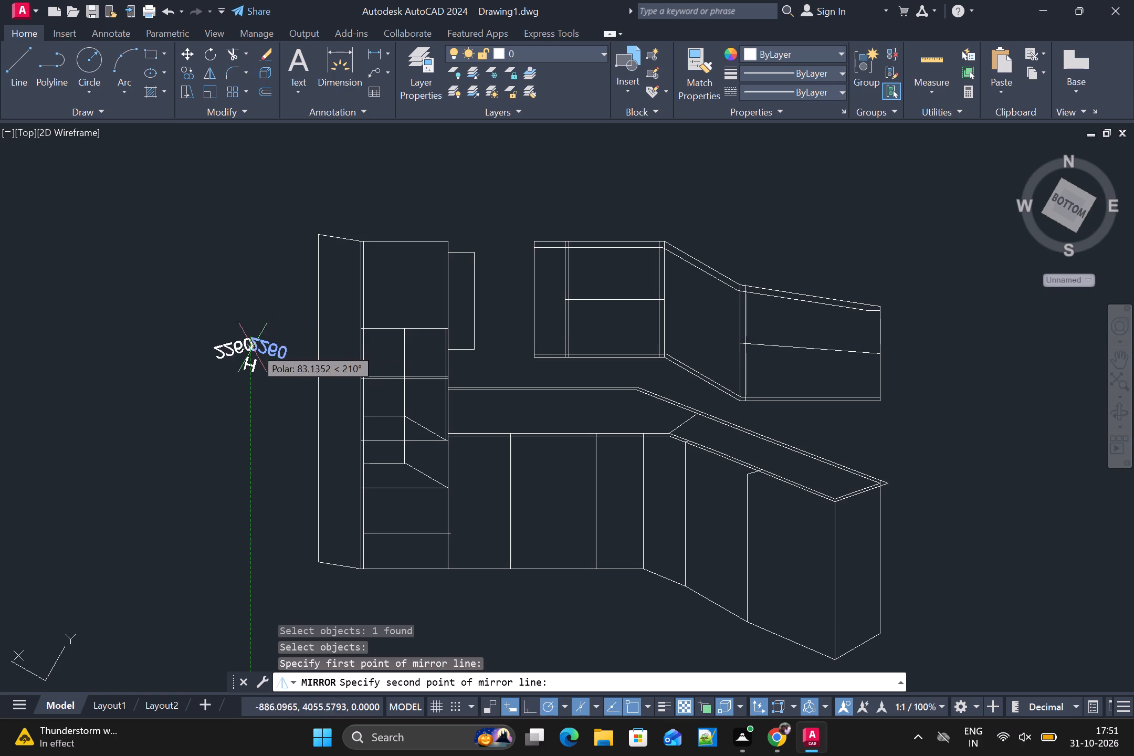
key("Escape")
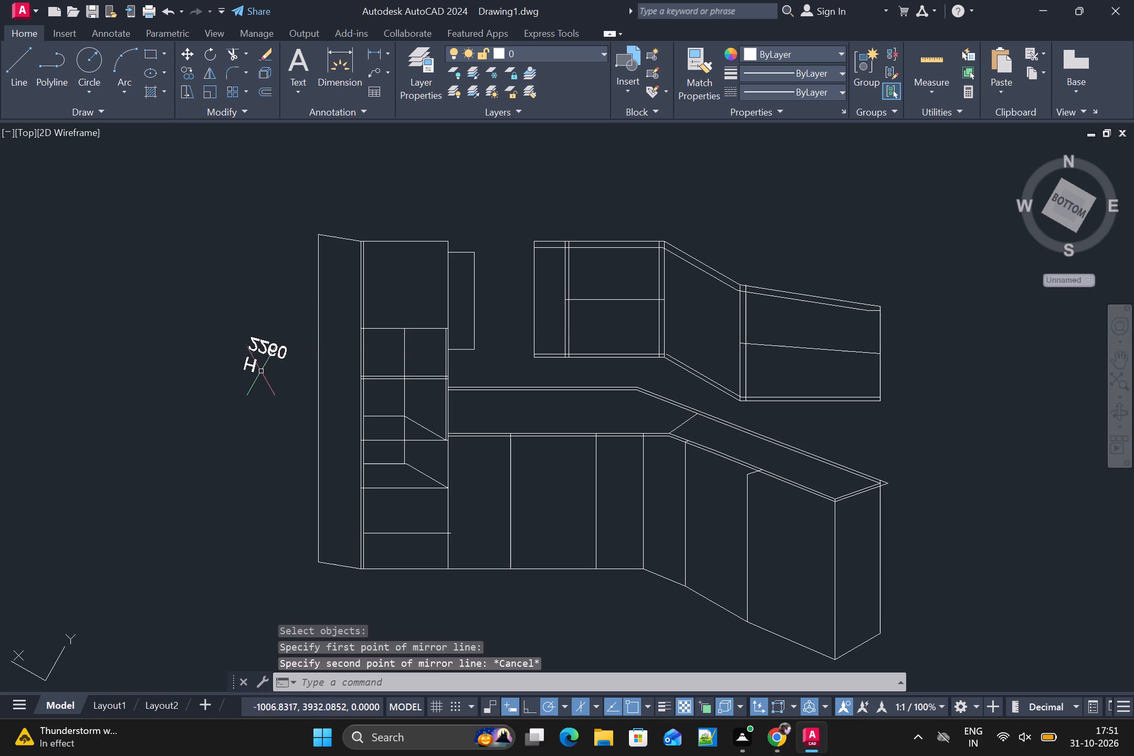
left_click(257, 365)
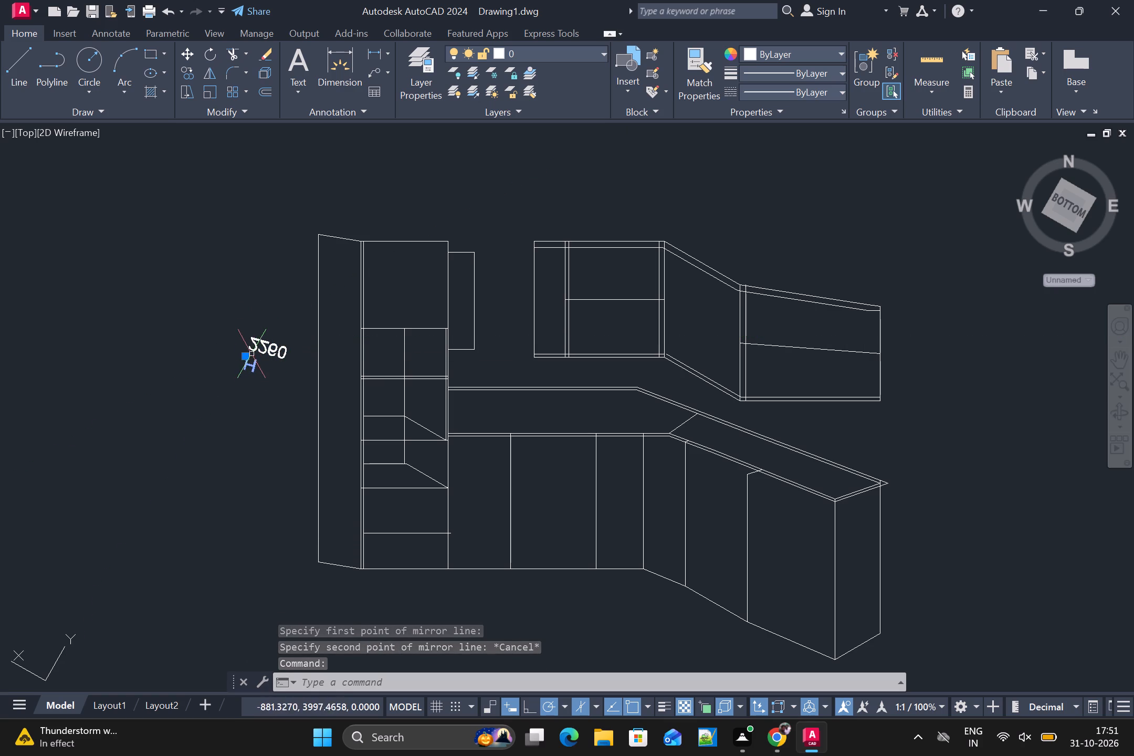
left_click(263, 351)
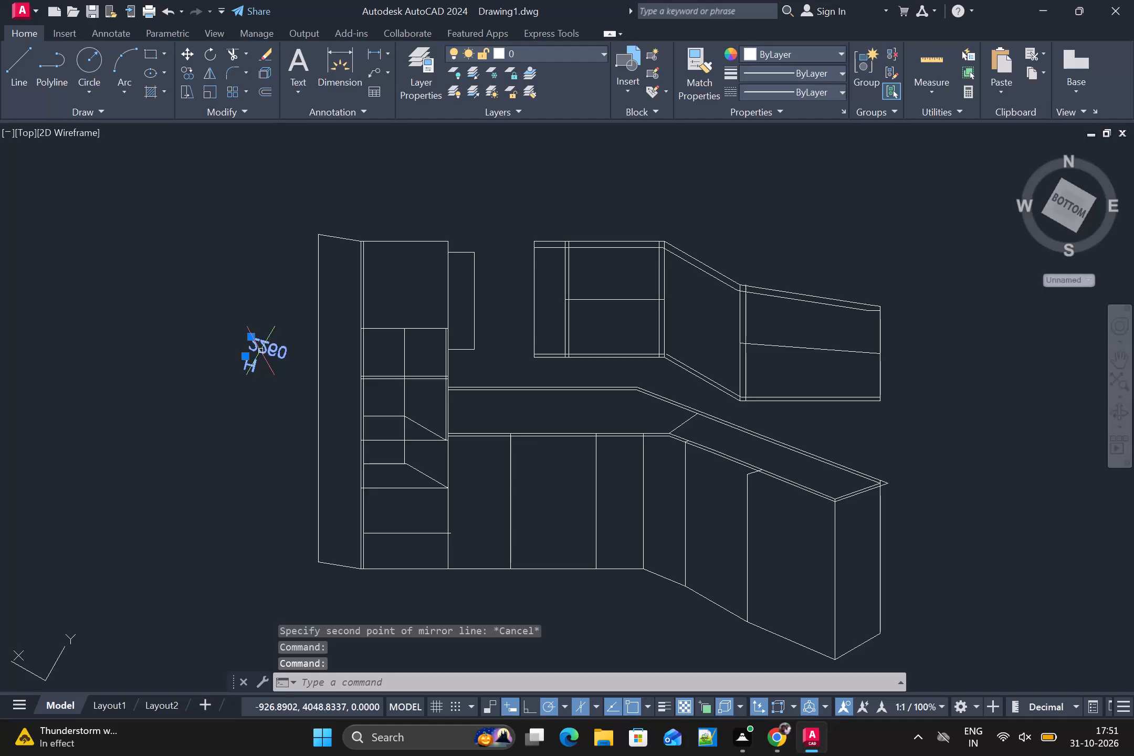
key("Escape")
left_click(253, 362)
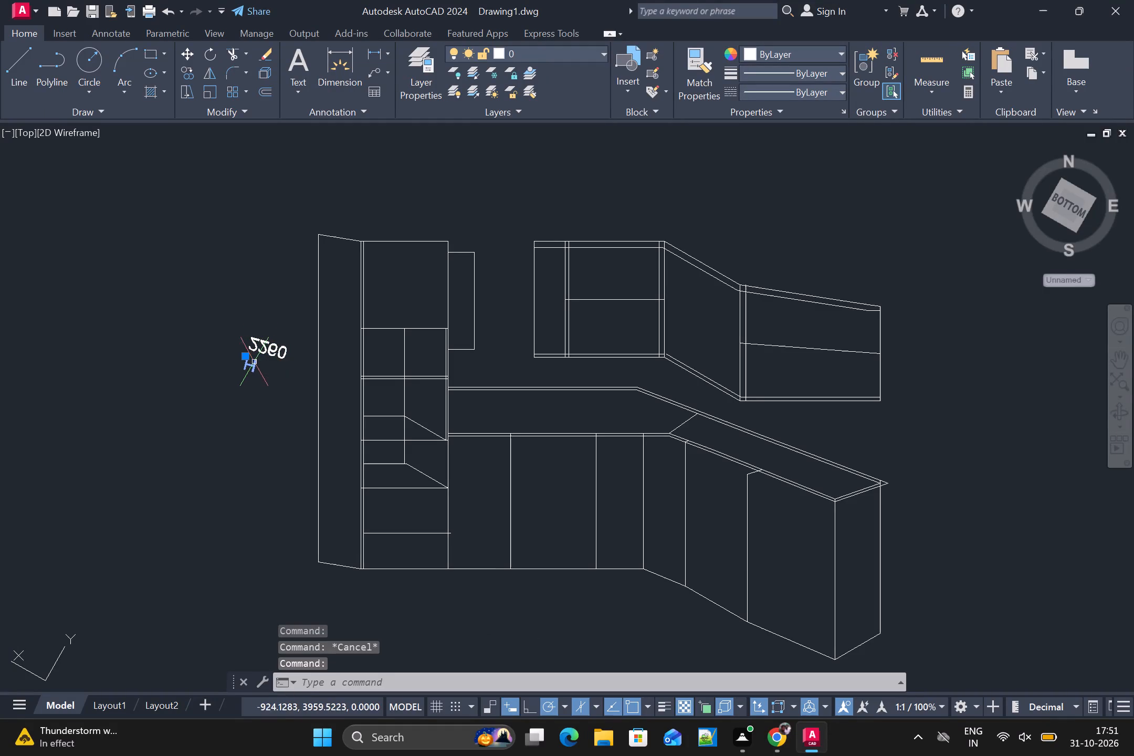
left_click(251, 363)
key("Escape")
Draw two horizontal lines across the second base unit from the tall unit, dividing its front into three roughly equal drawers.
scroll(301, 341, "down", 2)
scroll(416, 414, "up", 2)
key("Escape")
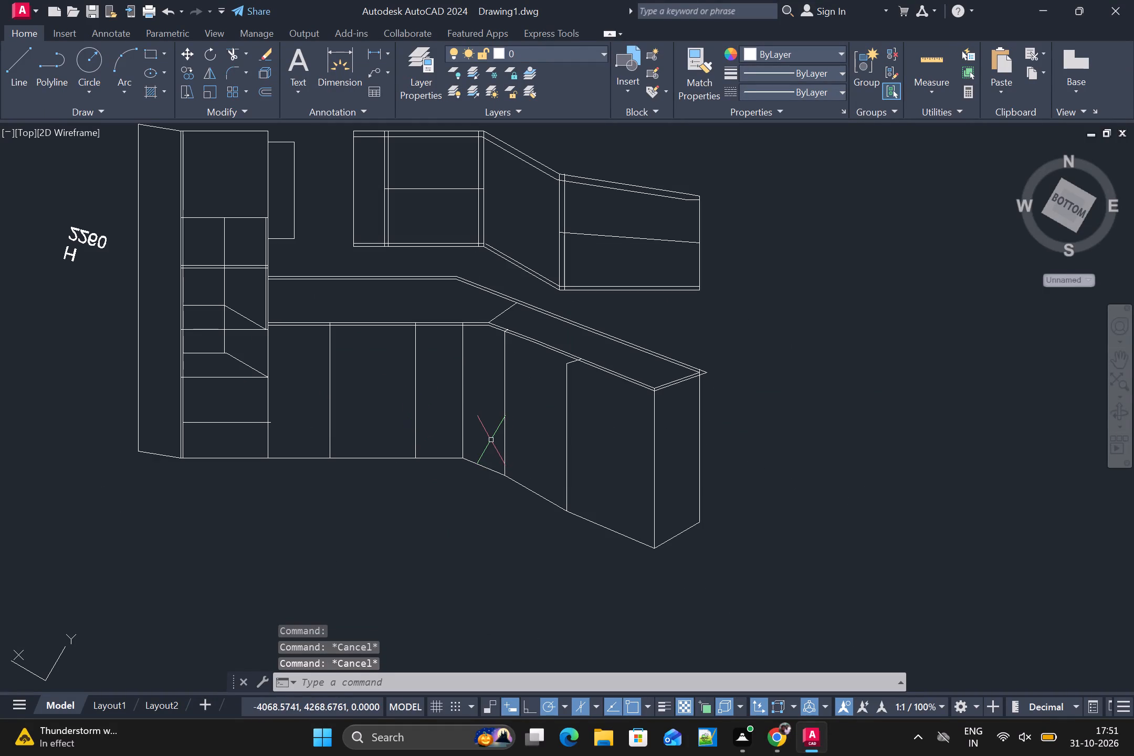
key("l")
key("Return")
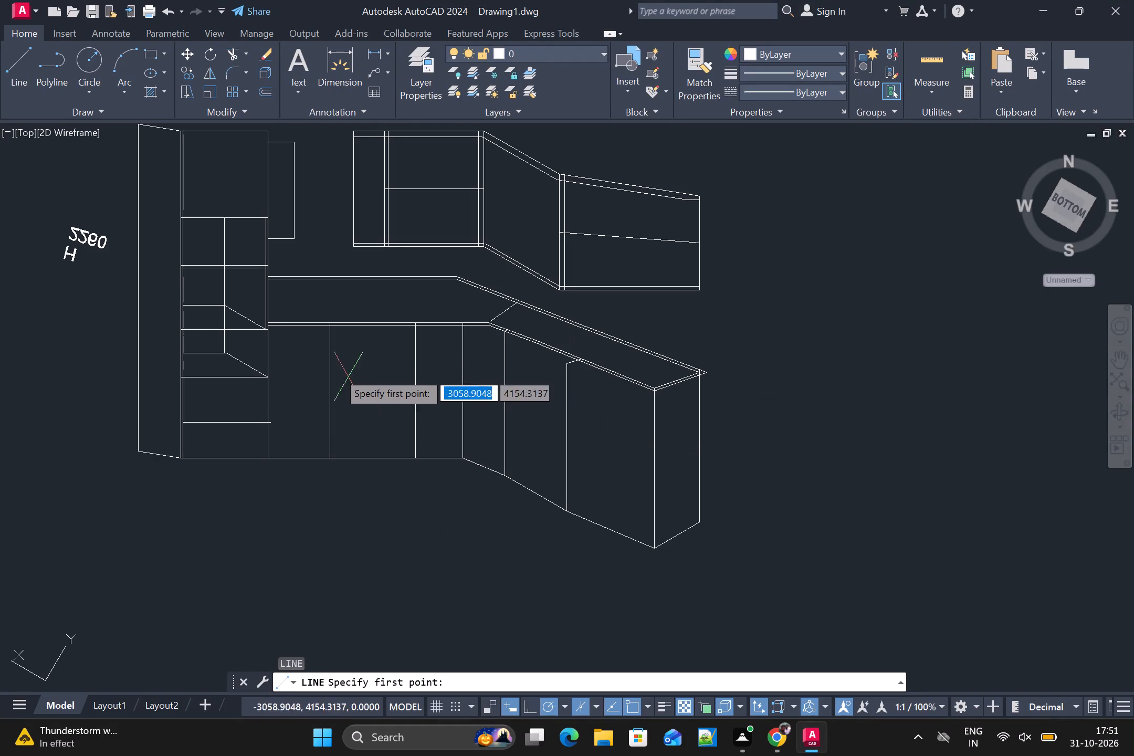
left_click(332, 371)
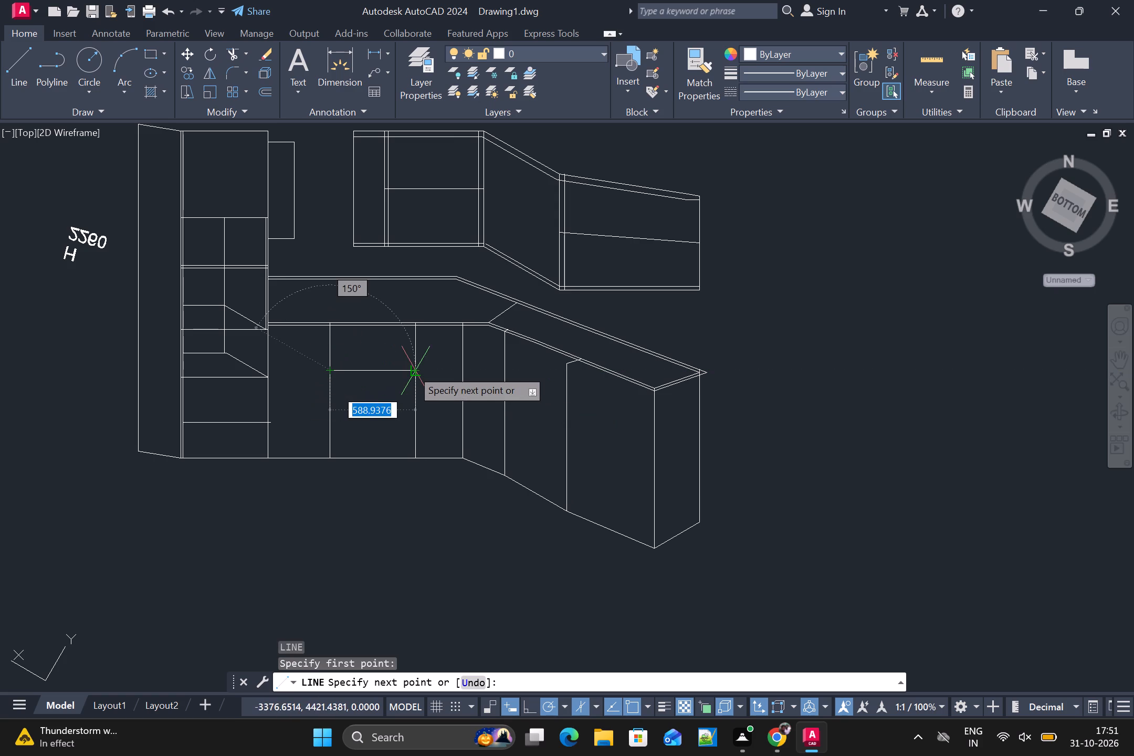
left_click(412, 369)
key("space")
key("space")
left_click(328, 416)
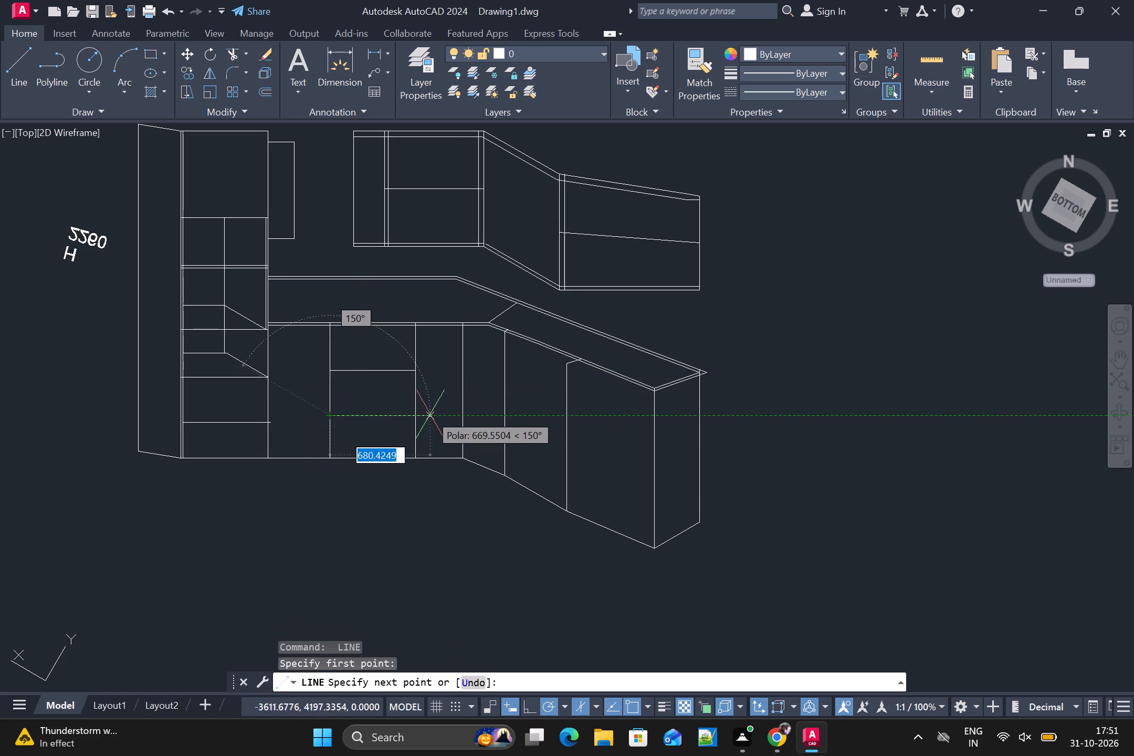
left_click(415, 413)
key("space")
Draw a slanted line across the angled corner wall unit, joining the ends of the neighbouring wall units' middle division lines.
key("space")
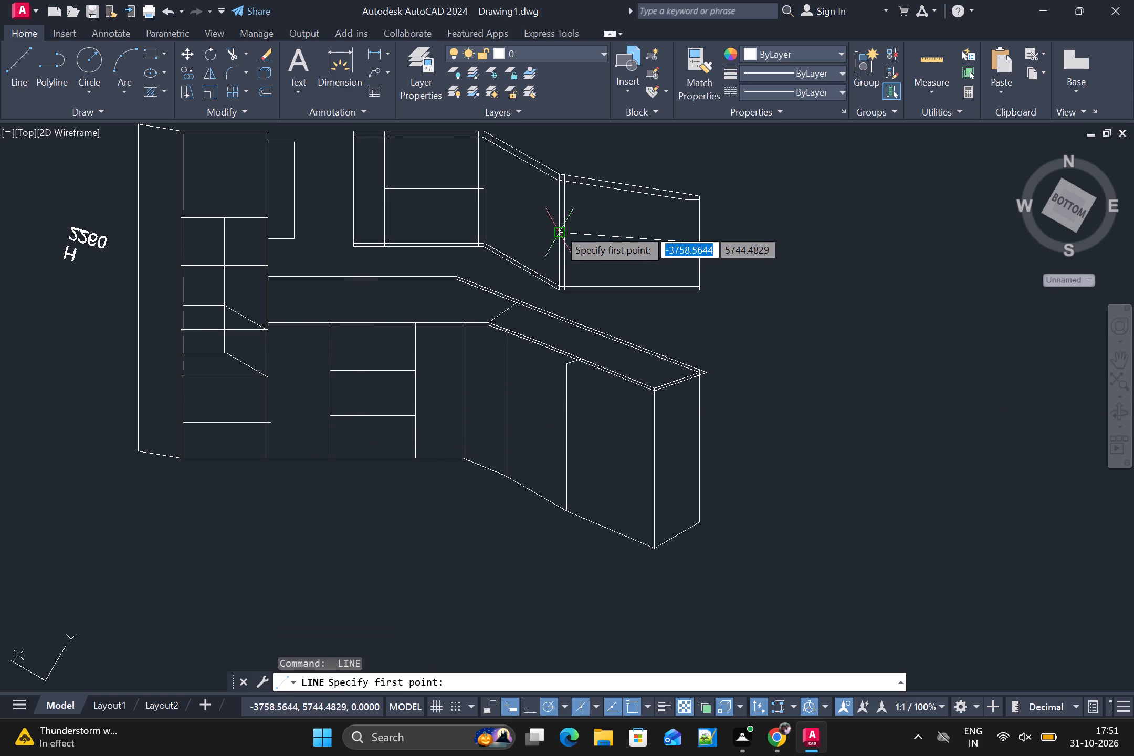
left_click(560, 228)
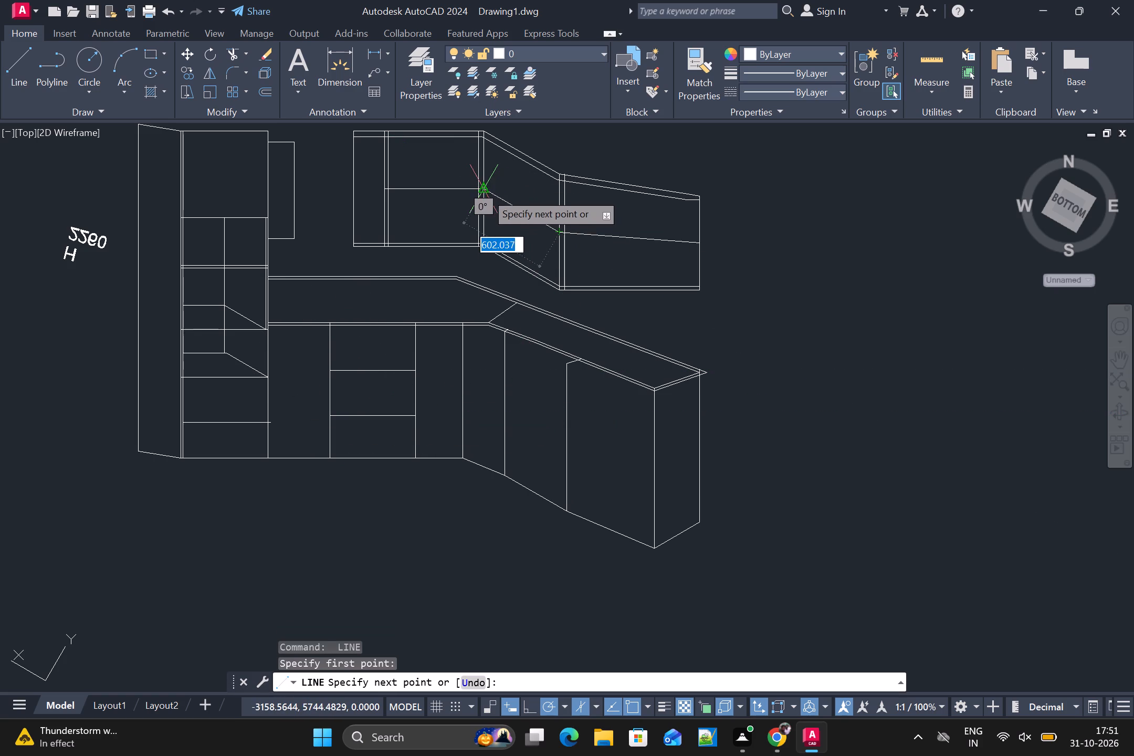
left_click(486, 188)
key("space")
Erase the 2260 and H texts beside the tall unit's outer side.
scroll(563, 289, "down", 1)
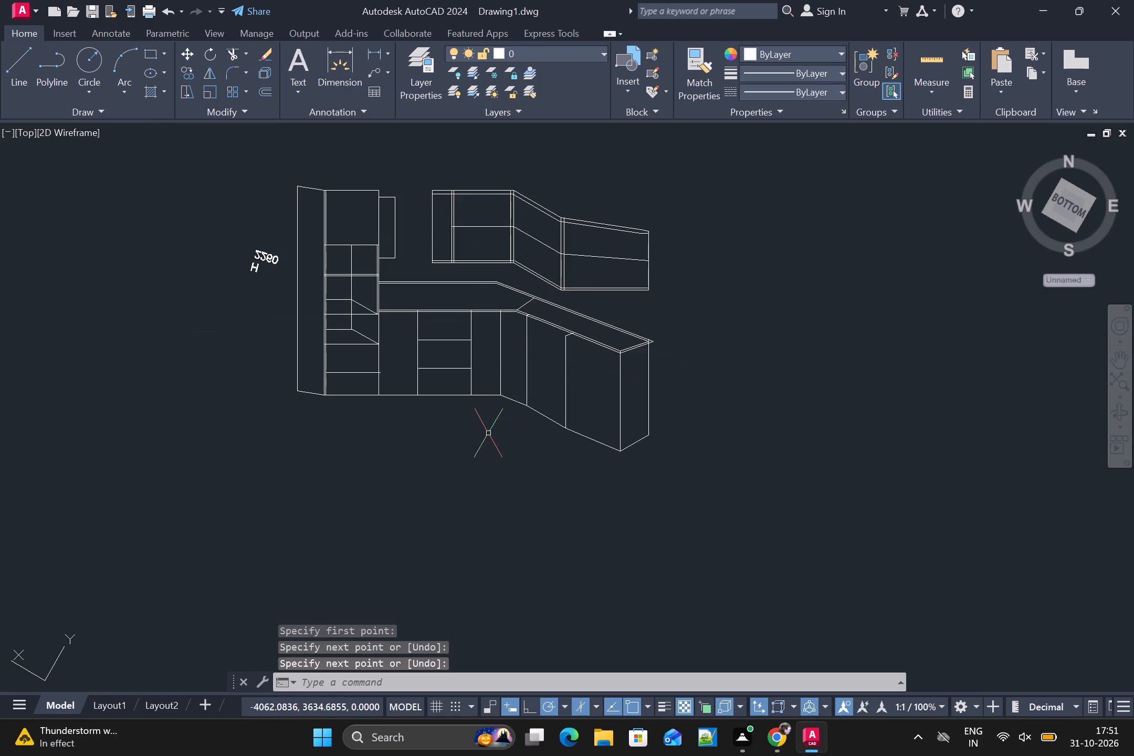
scroll(261, 254, "up", 1)
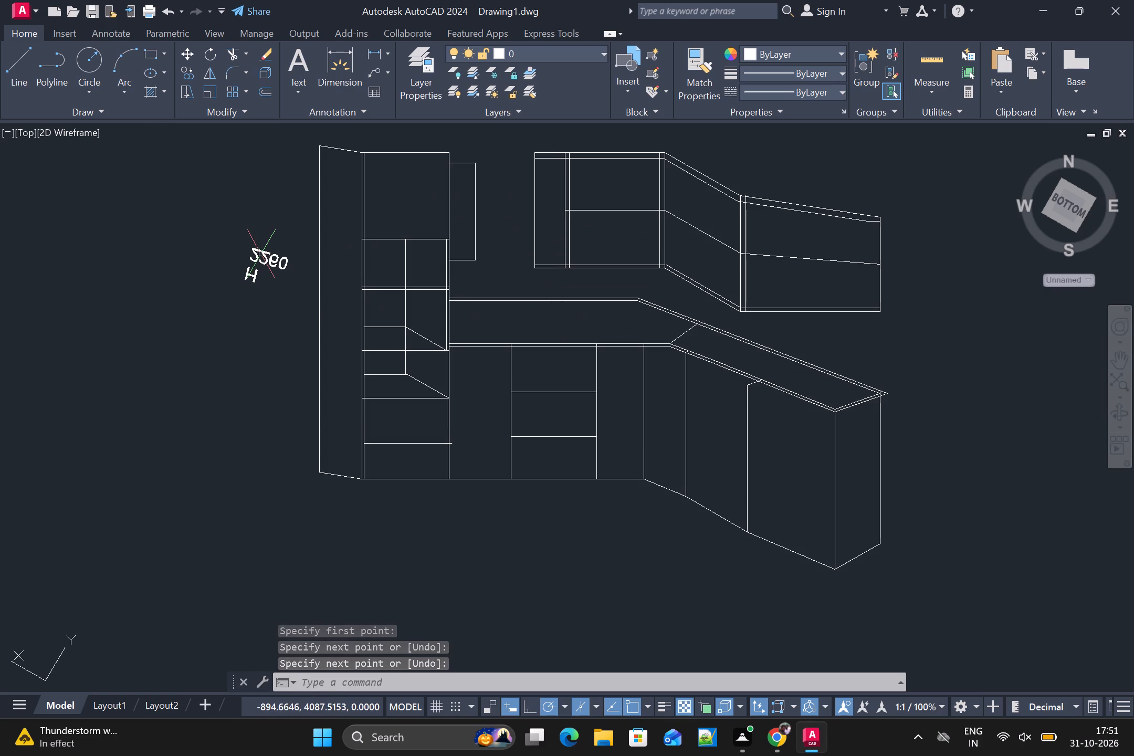
left_click(261, 254)
key("Delete")
left_click(259, 278)
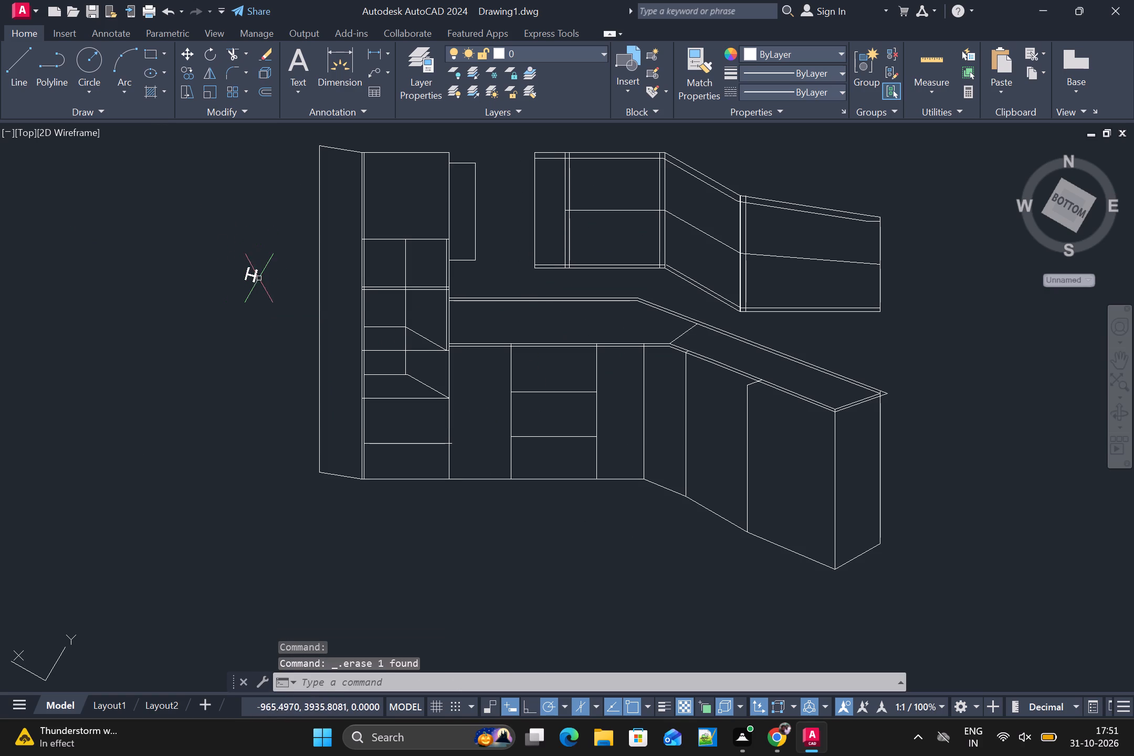
key("Delete")
left_click(248, 276)
key("Delete")
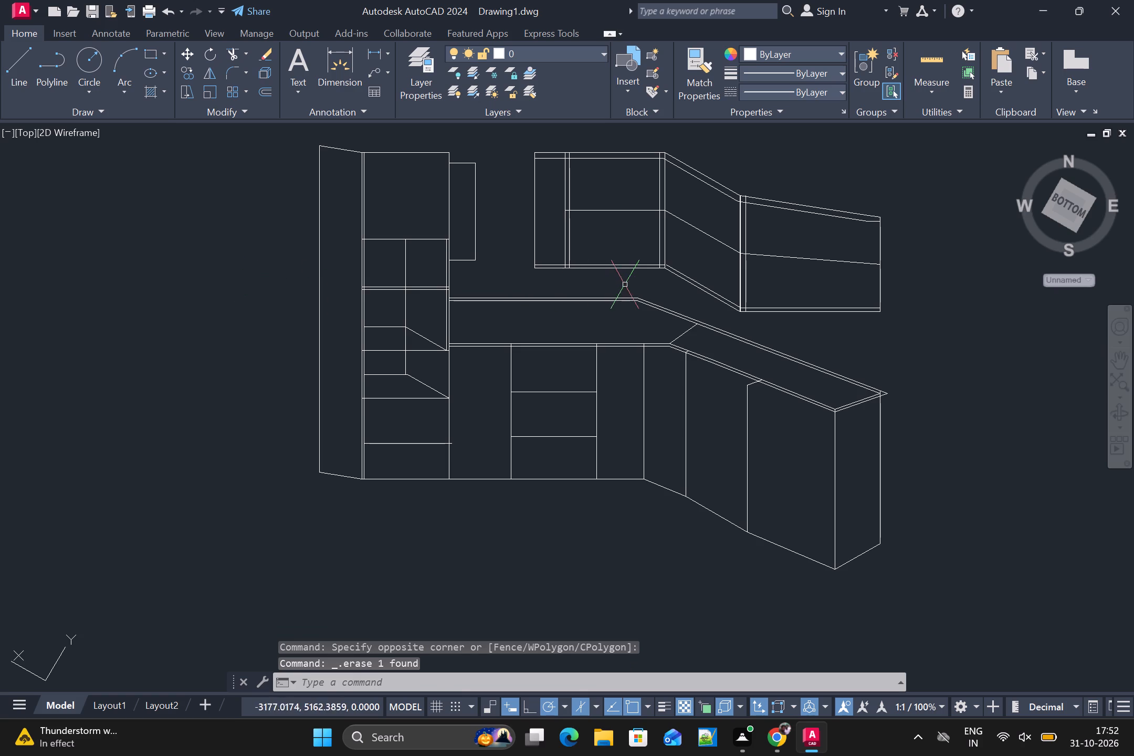
Save the drawing as KITCHEN AUTO CAD-1 in the FUJI AUTOCAD PROJECTS folder, in AutoCAD 2018 Drawing format.
middle_click_drag(615, 287, 559, 331)
left_click(35, 11)
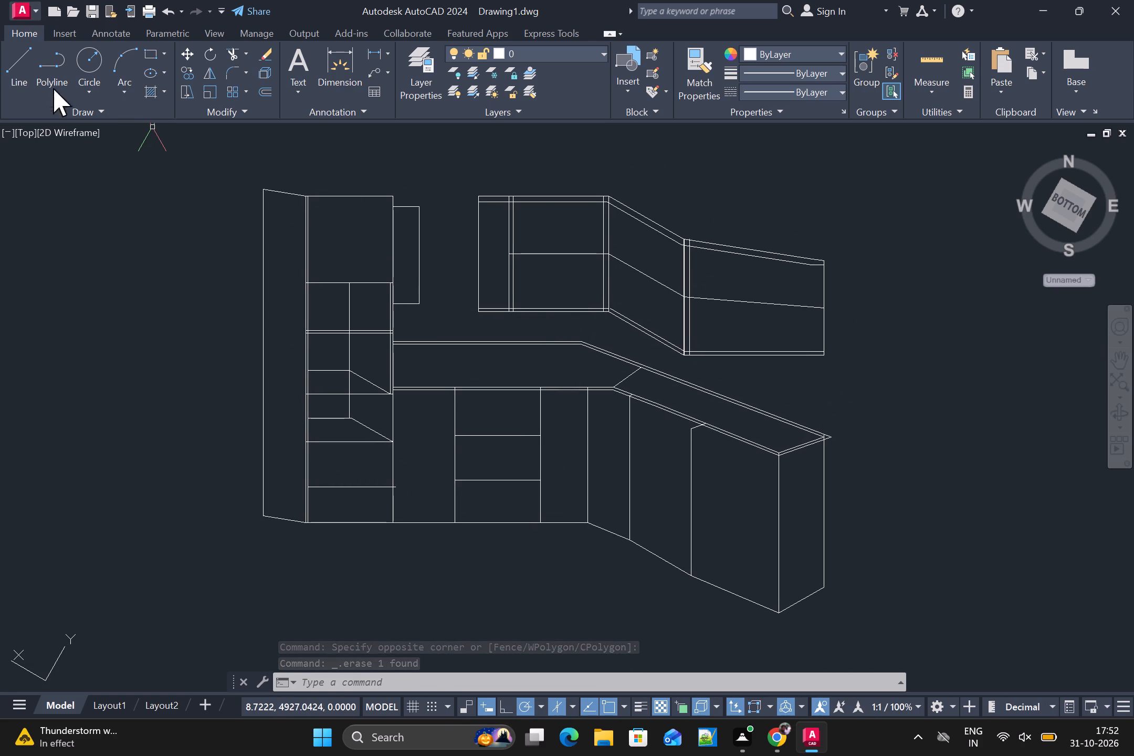
left_click(68, 204)
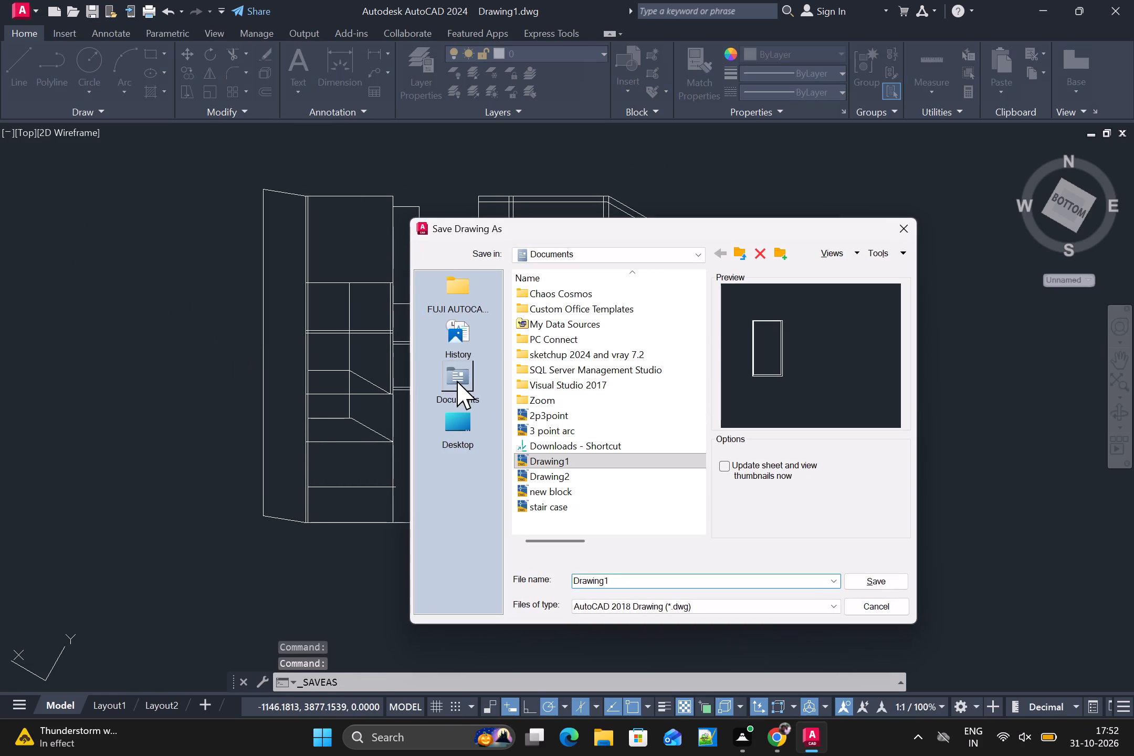
left_click(464, 306)
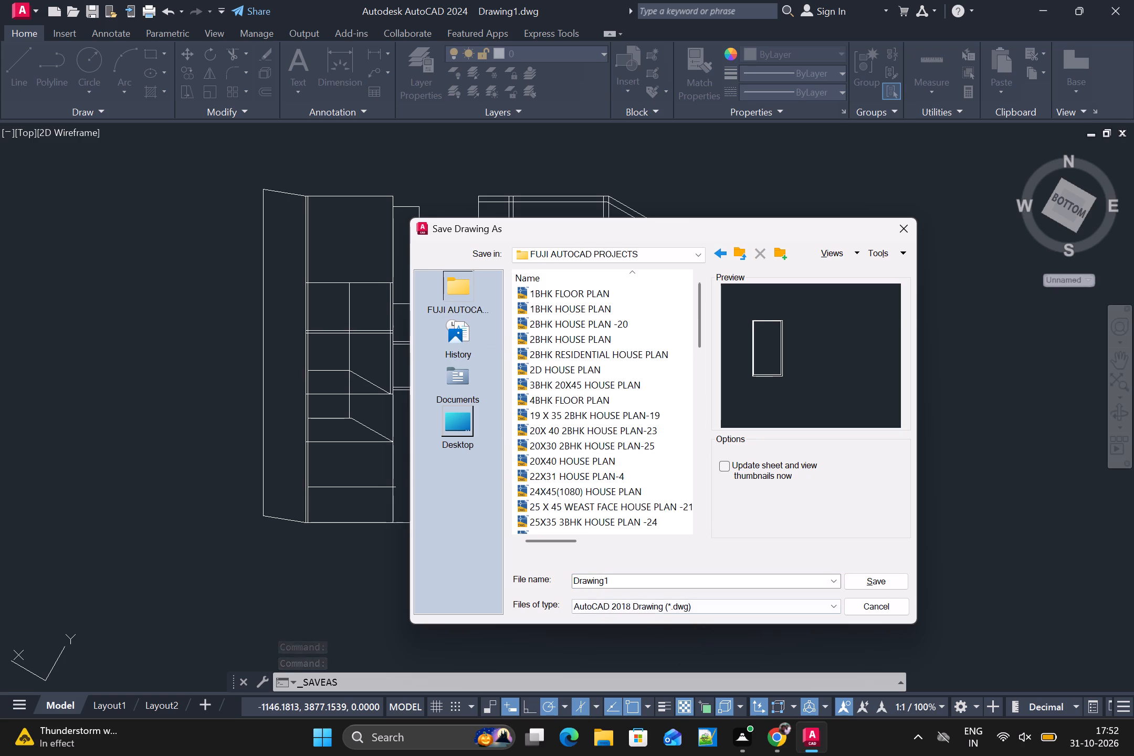
left_click(631, 581)
key("BackSpace")
key("l")
key("BackSpace")
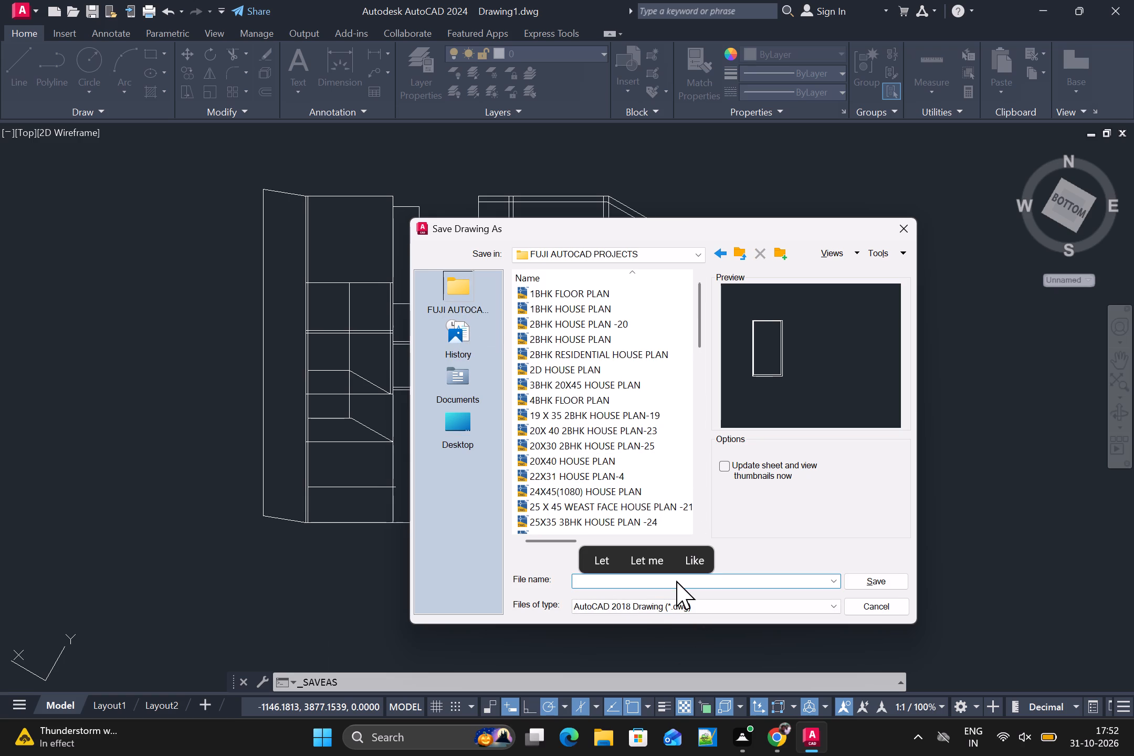
type("KITCHEN AUTO CAD")
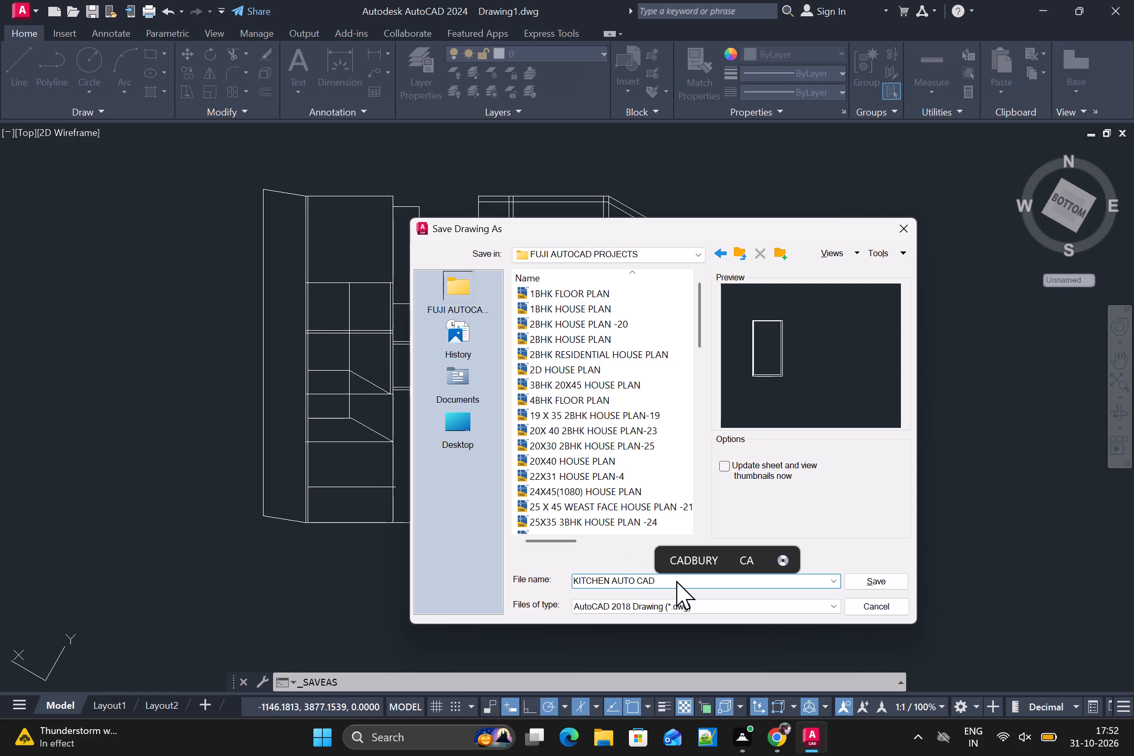
type("-1")
left_click(883, 573)
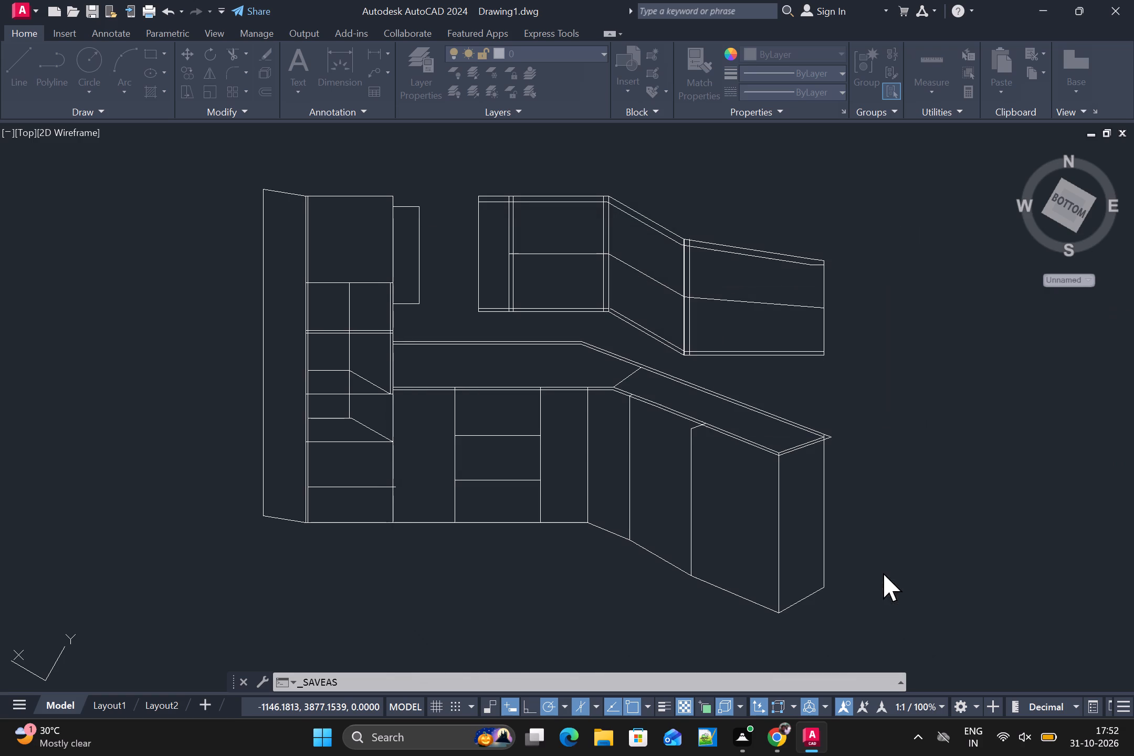
Use the OPTIONS command to review the Open and Save settings, including log file maintenance, and close the dialog.
left_click(458, 685)
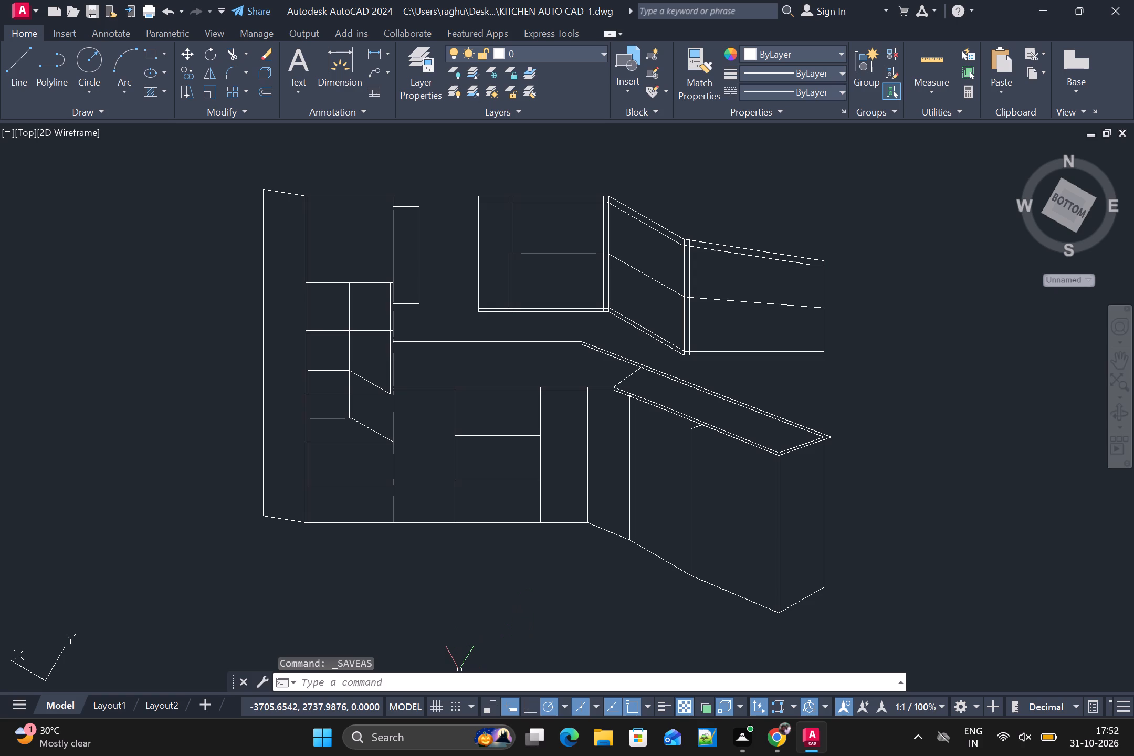
type("OPTIONS")
key("Return")
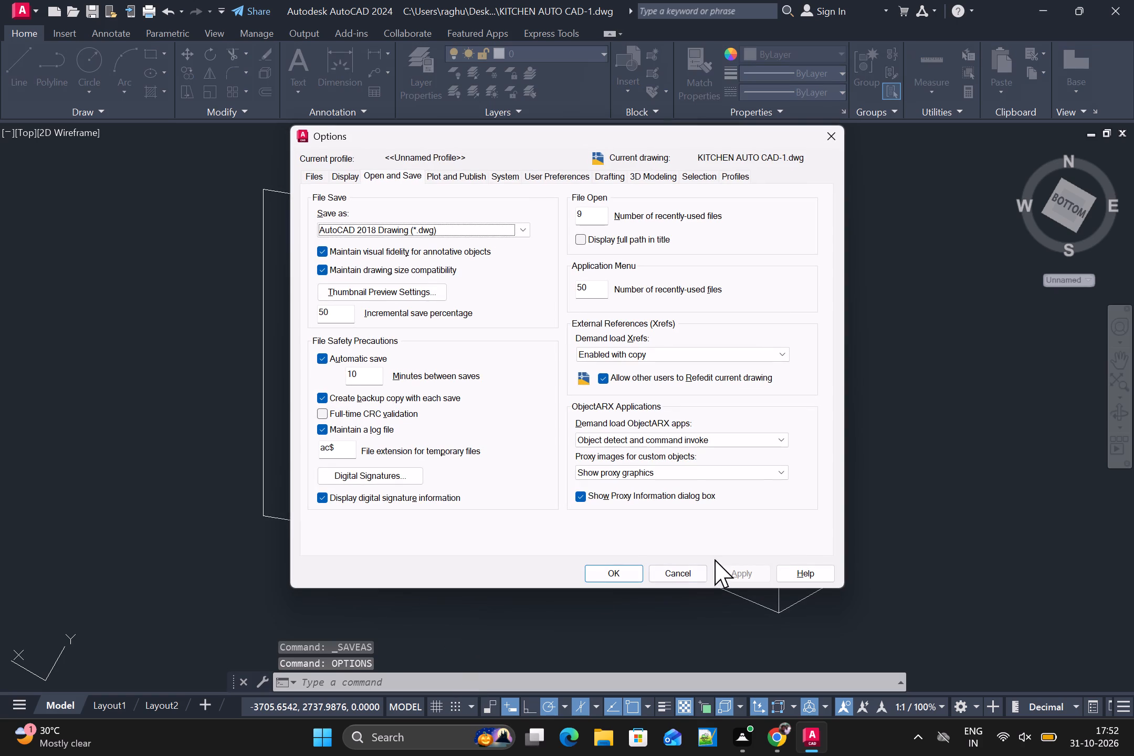
left_click(618, 573)
Query the drawing's log file path with the LOGFILENAME variable.
left_click(468, 682)
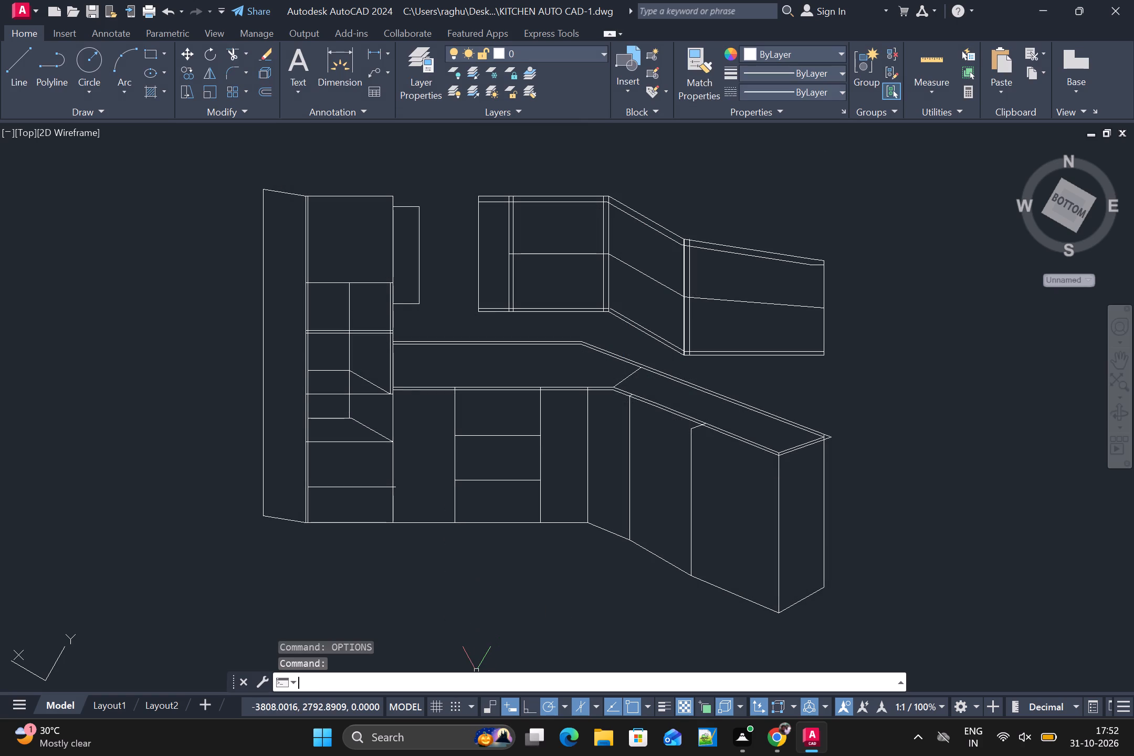
type("LOG")
type("FILENAME")
key("Return")
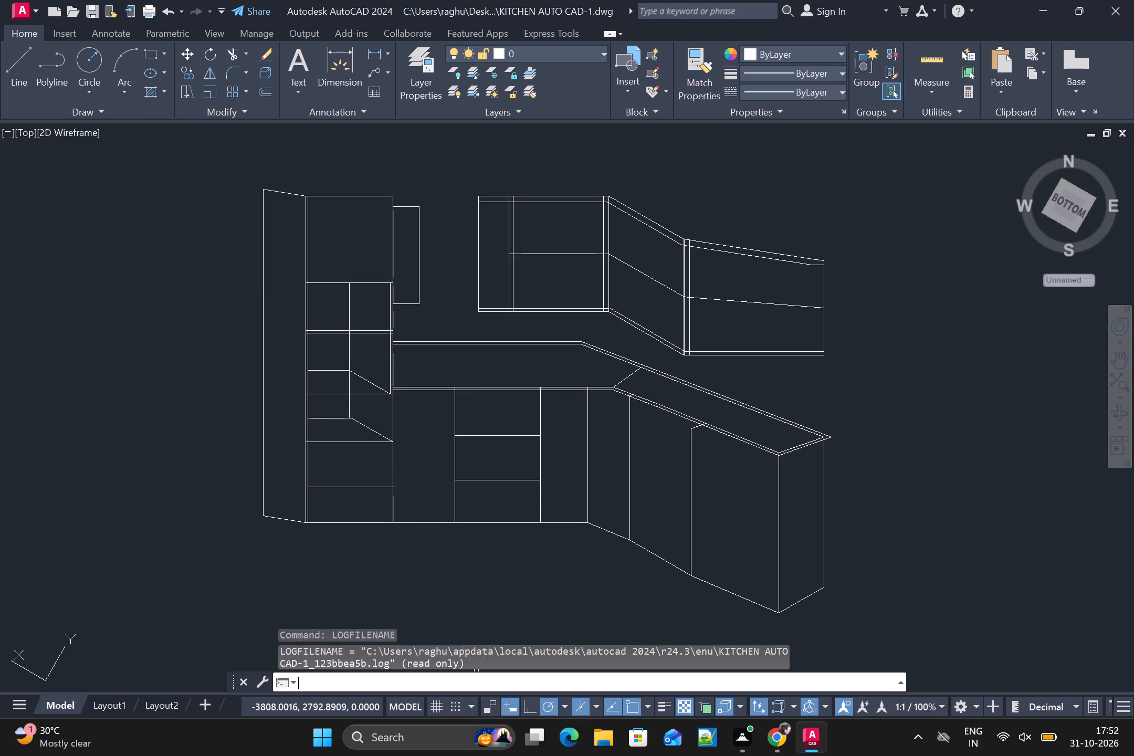
Set up the plot with the <Previous plot> page setup and a window around the whole kitchen, and apply it to the layout.
key("ctrl+p")
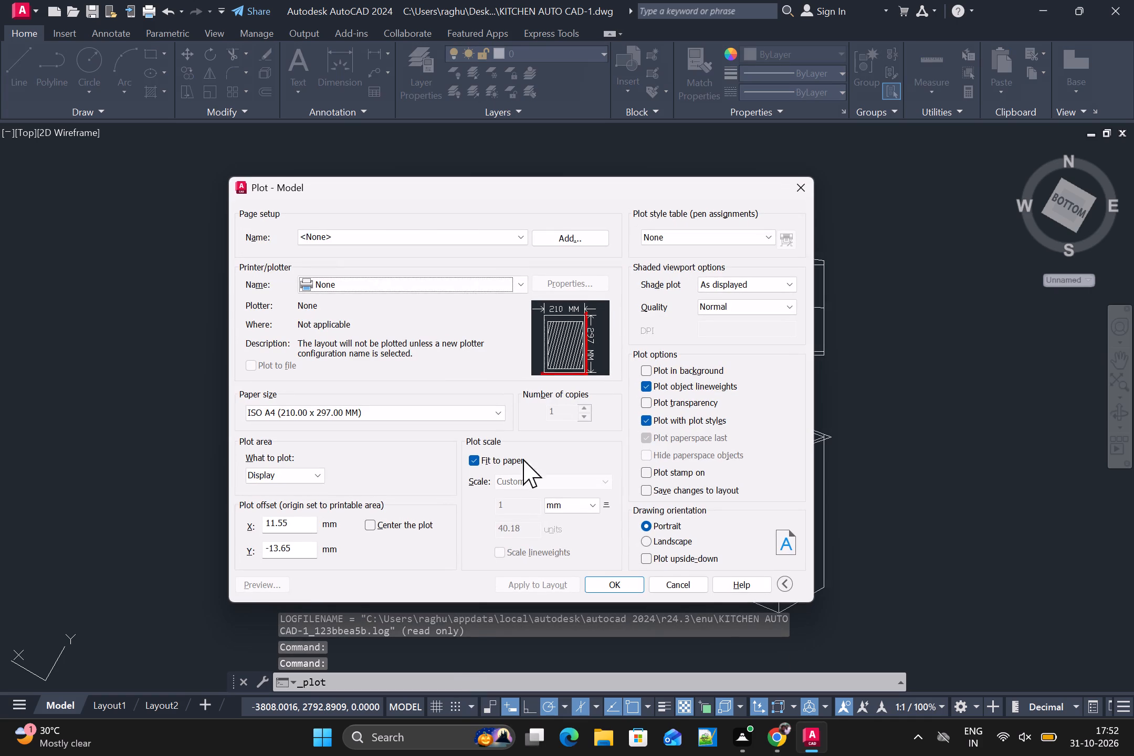
left_click(479, 230)
left_click(417, 258)
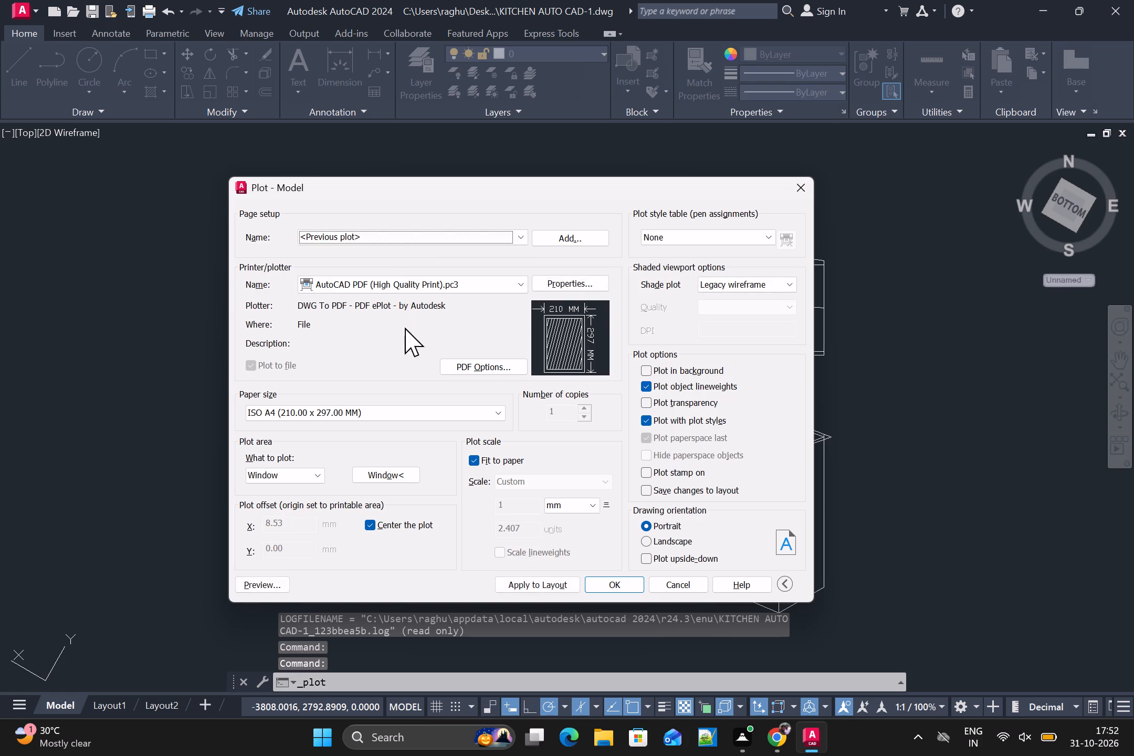
left_click(391, 474)
scroll(377, 442, "down", 1)
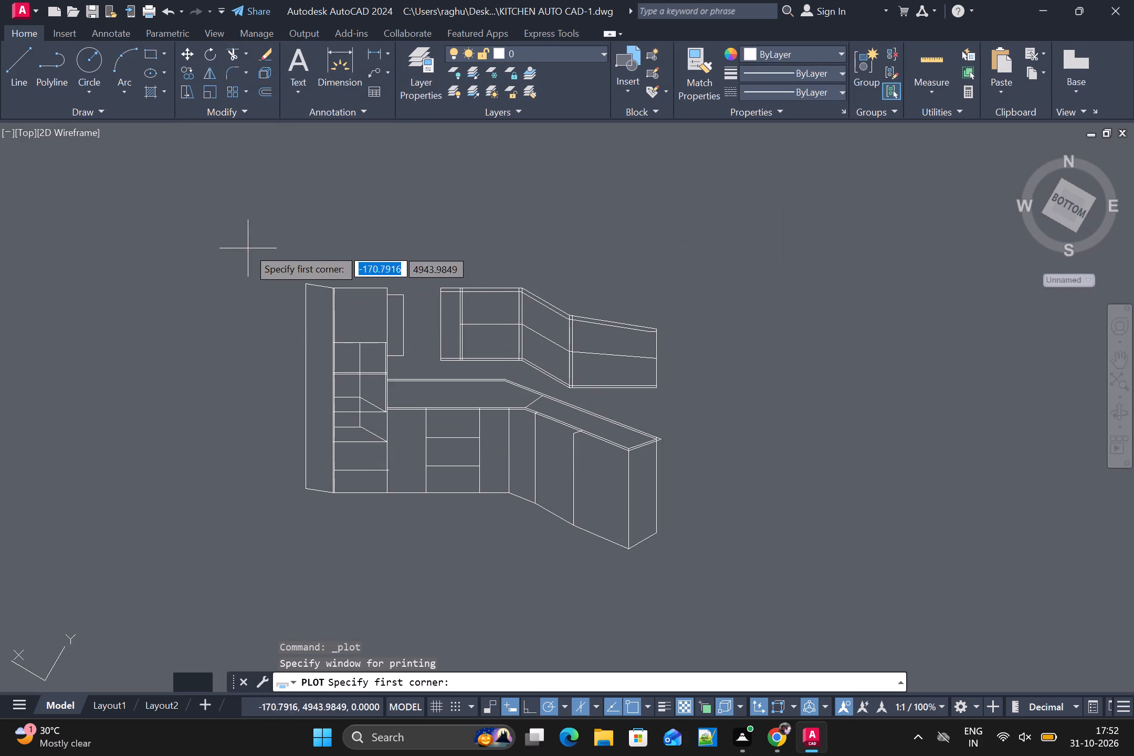
left_click_drag(234, 229, 684, 565)
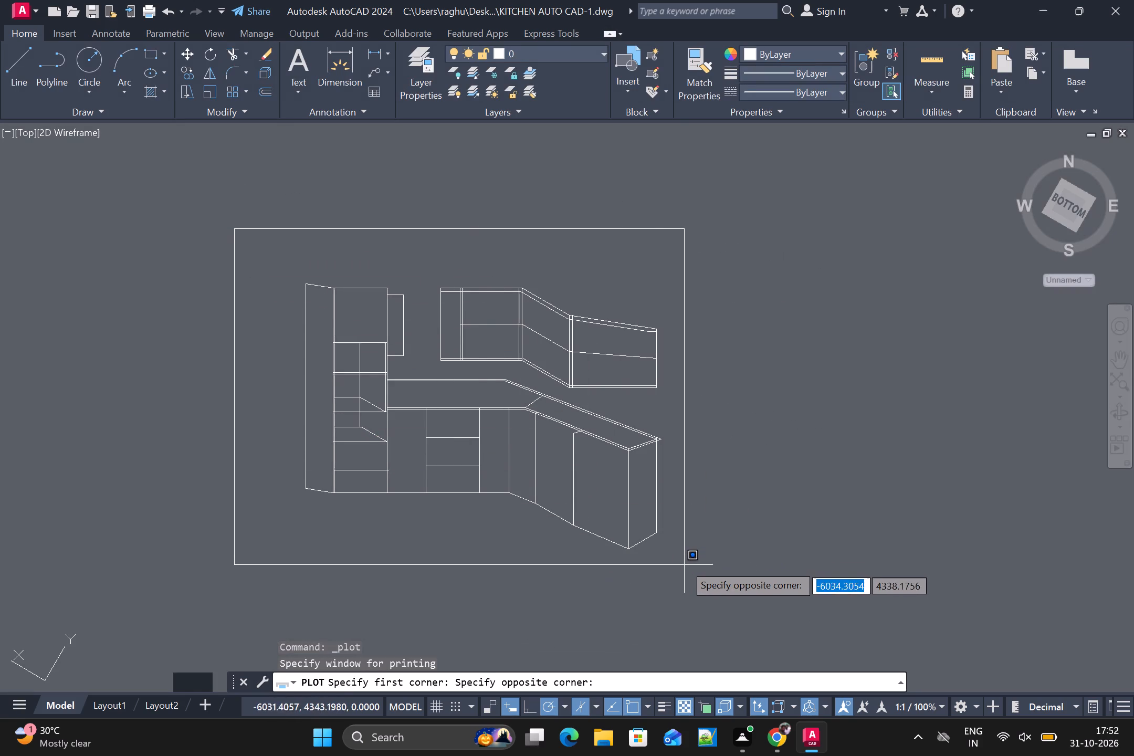
left_click(683, 558)
left_click(546, 579)
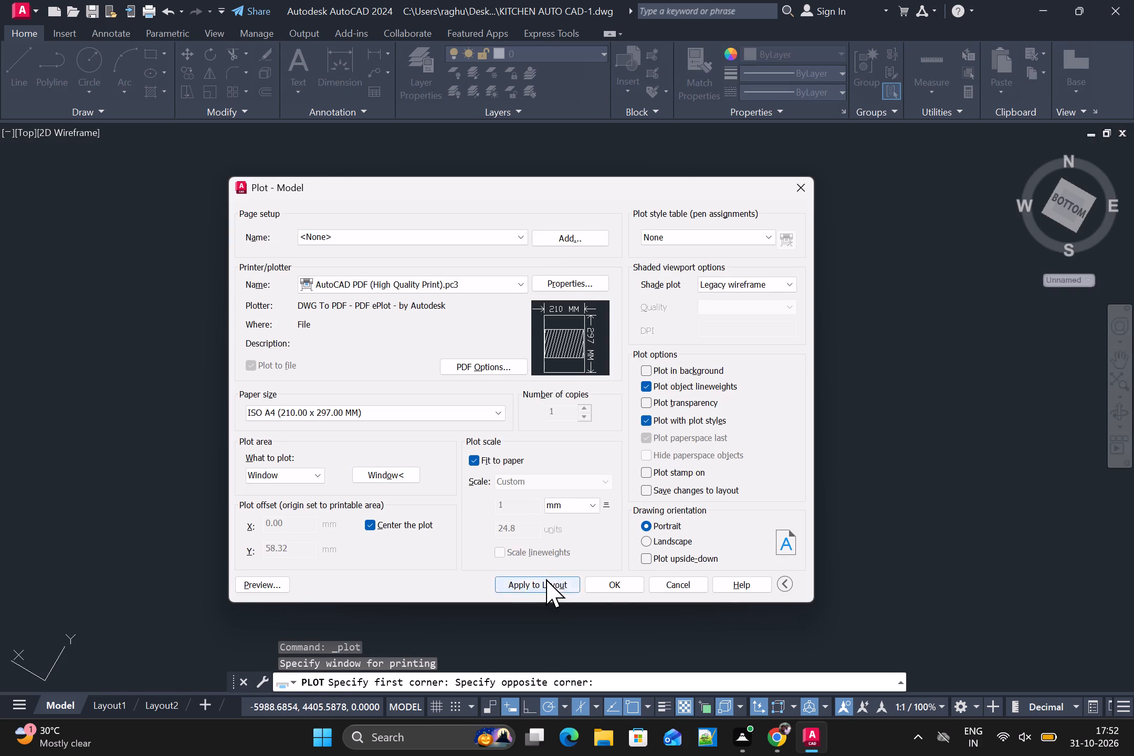
Plot the kitchen to KITCHEN AUTO CAD-1-Model.pdf in the FUJI AUTOCAD PROJECTS folder on the desktop.
left_click(620, 586)
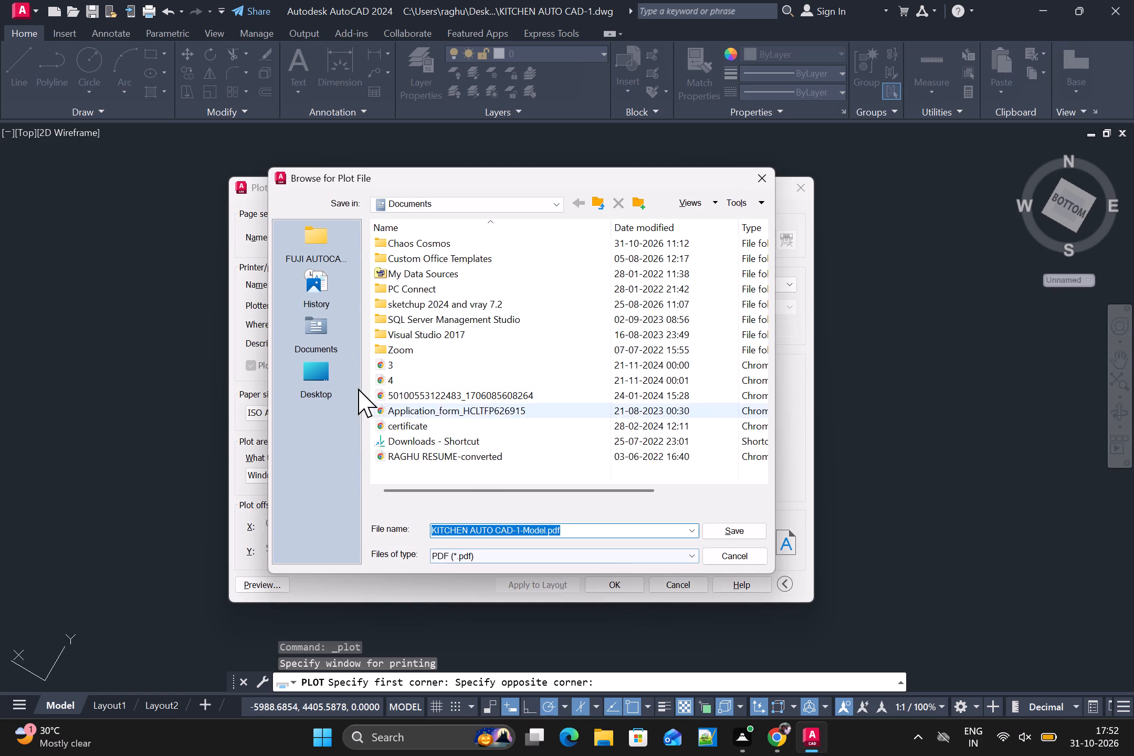
left_click(328, 361)
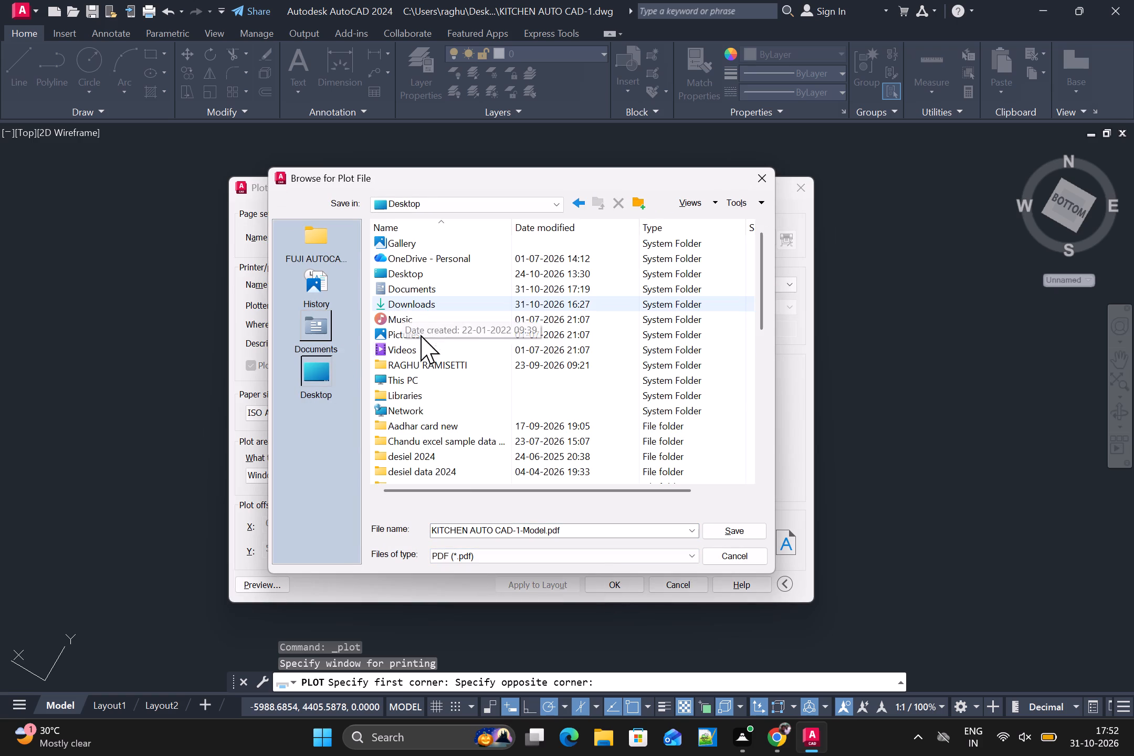
scroll(439, 406, "down", 1)
double_click(428, 307)
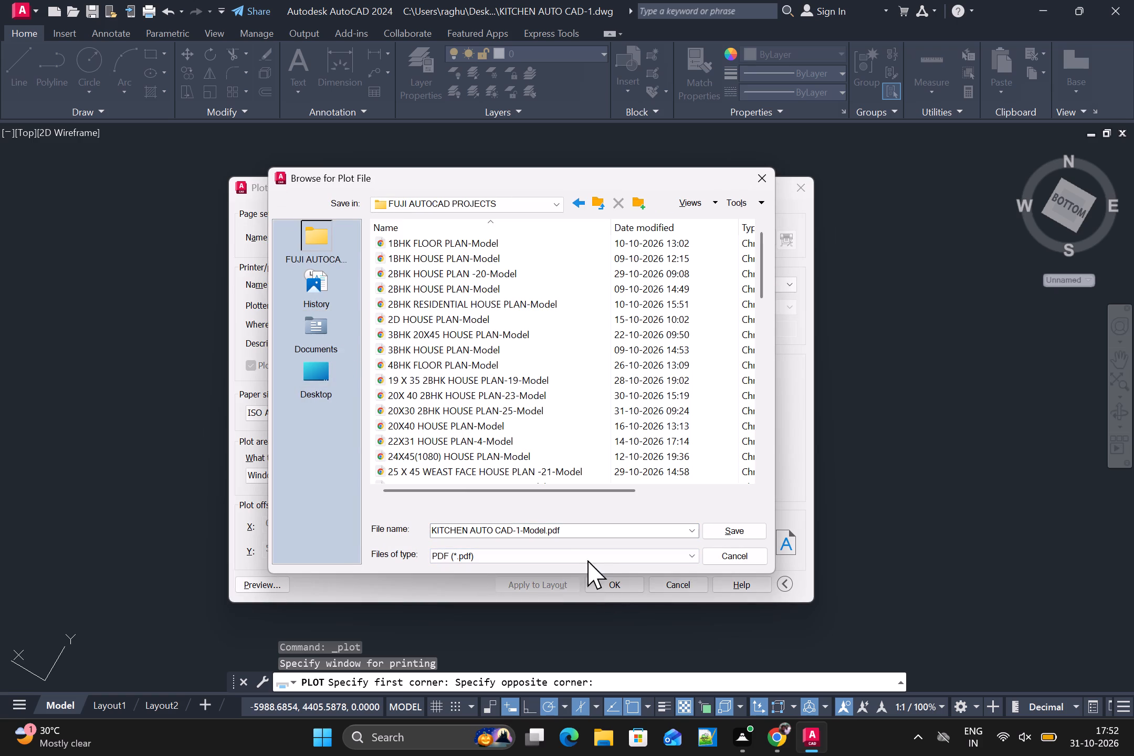
left_click(736, 536)
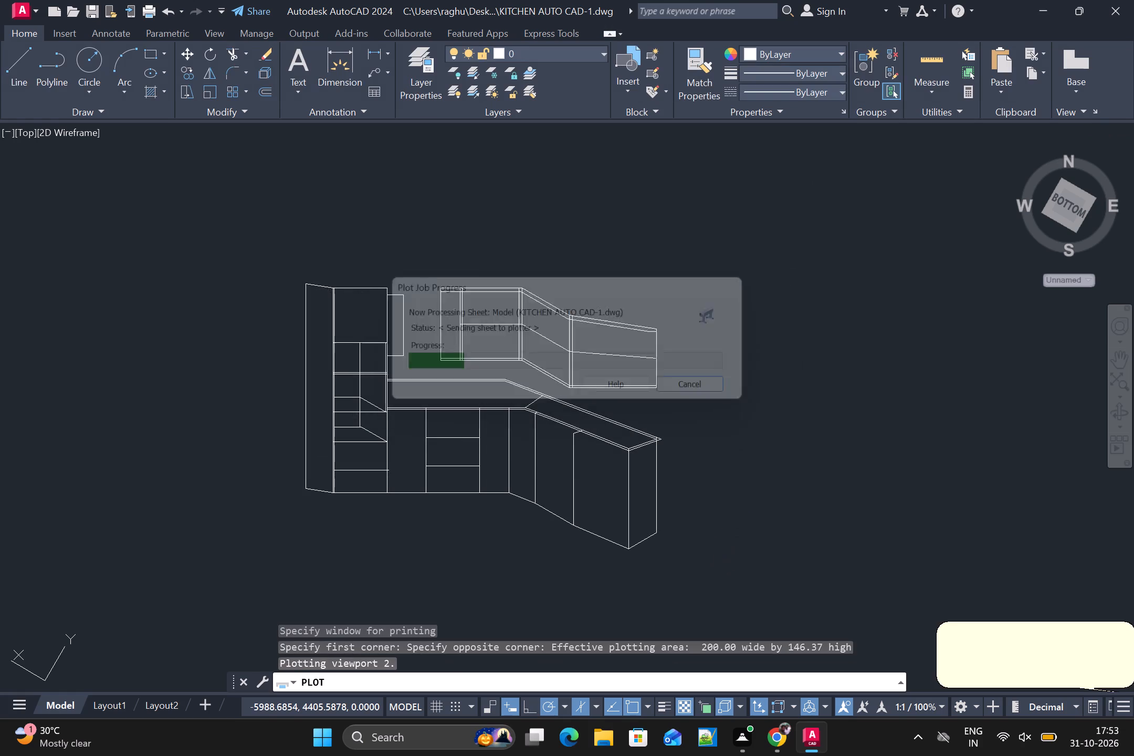
Examine the plotted kitchen PDF in Chrome, switching between it and the AutoCAD drawing.
scroll(703, 521, "down", 1)
scroll(703, 522, "up", 1)
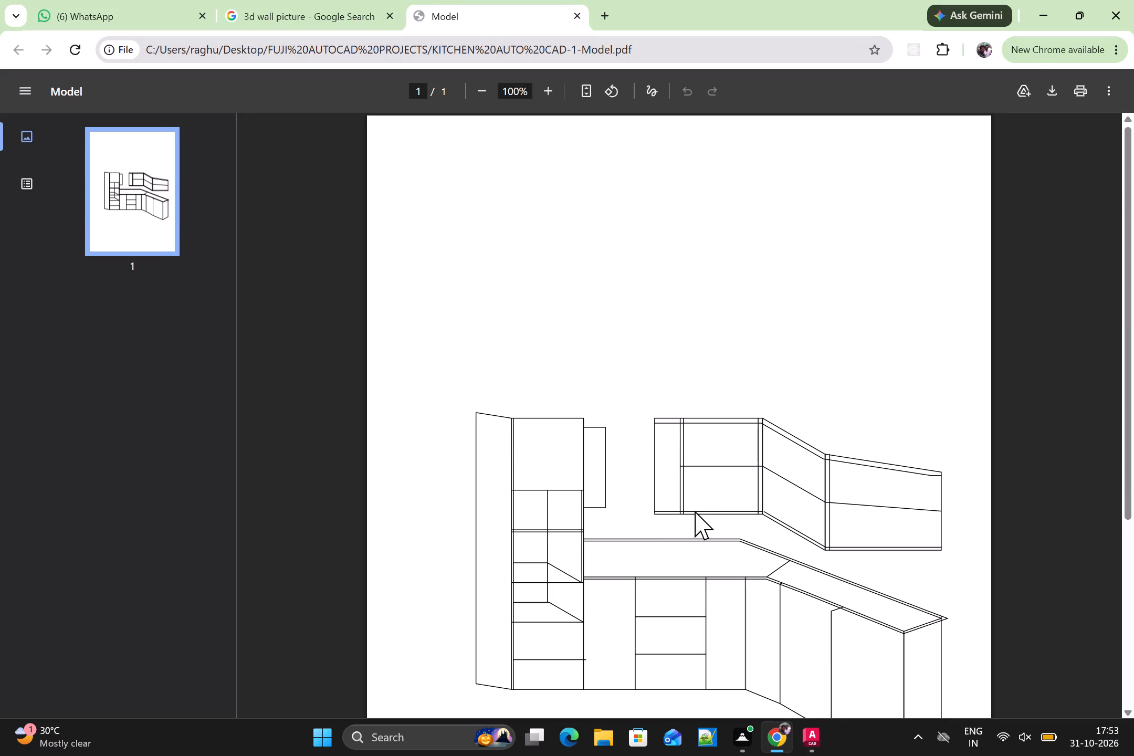
key("alt+Tab")
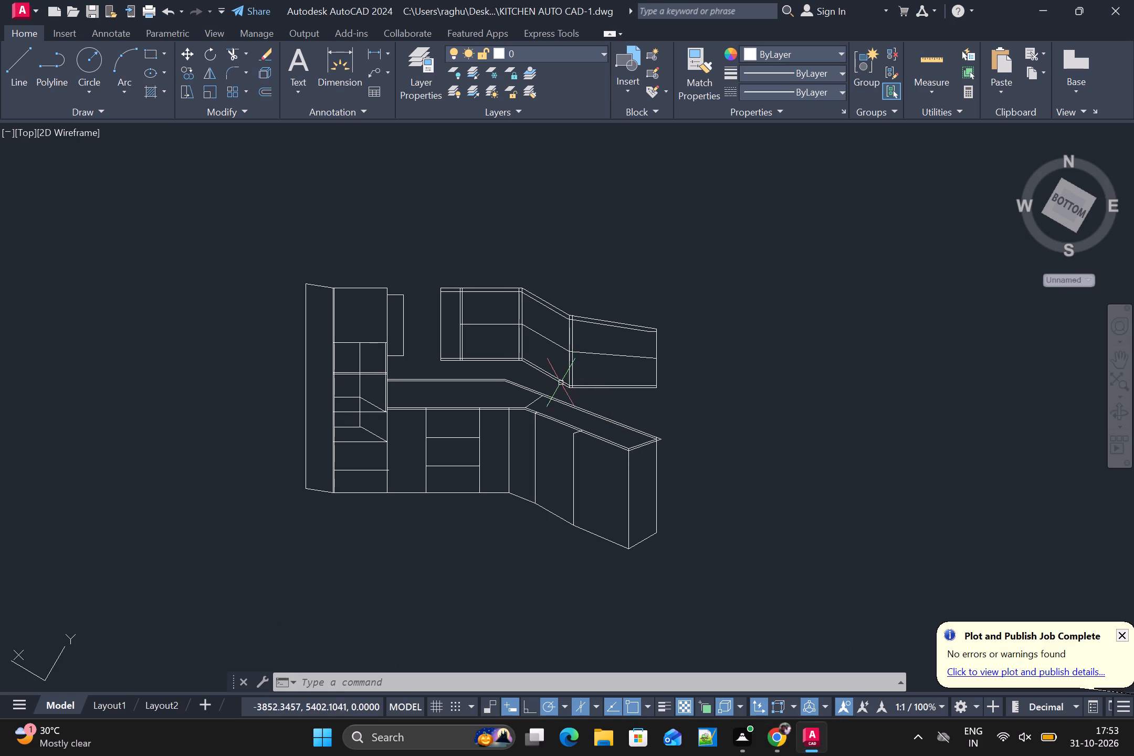
key("alt+Tab")
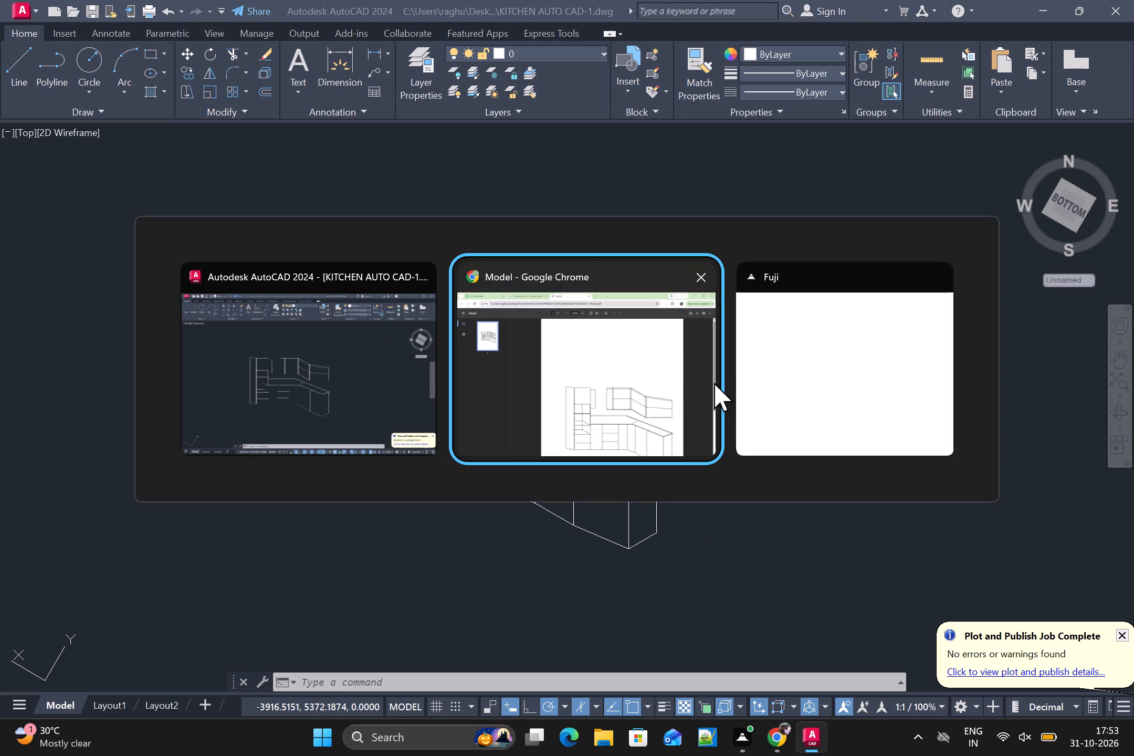